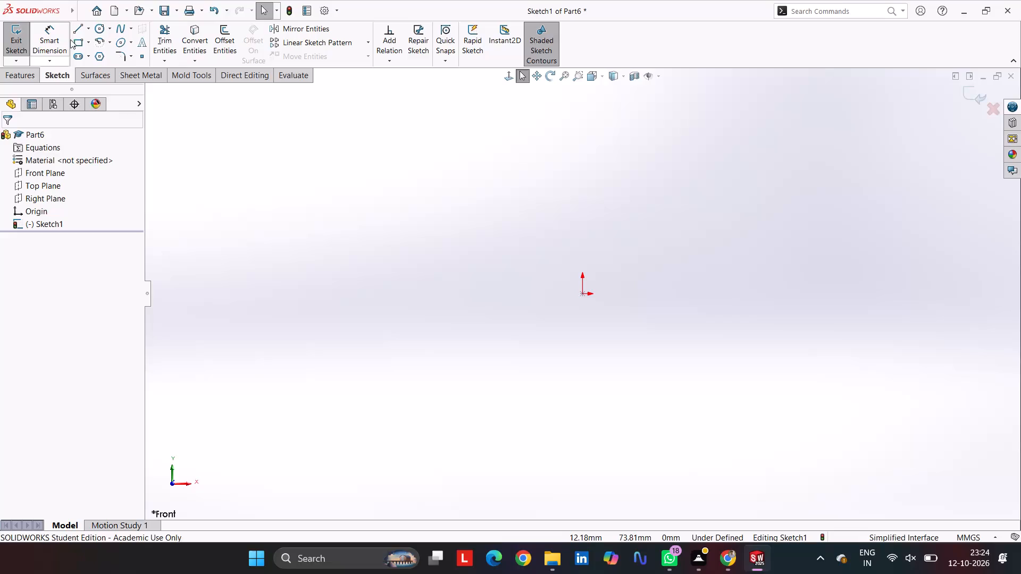
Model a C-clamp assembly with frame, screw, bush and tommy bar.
Sketch infinite horizontal and vertical construction lines through the origin.
click(82, 30)
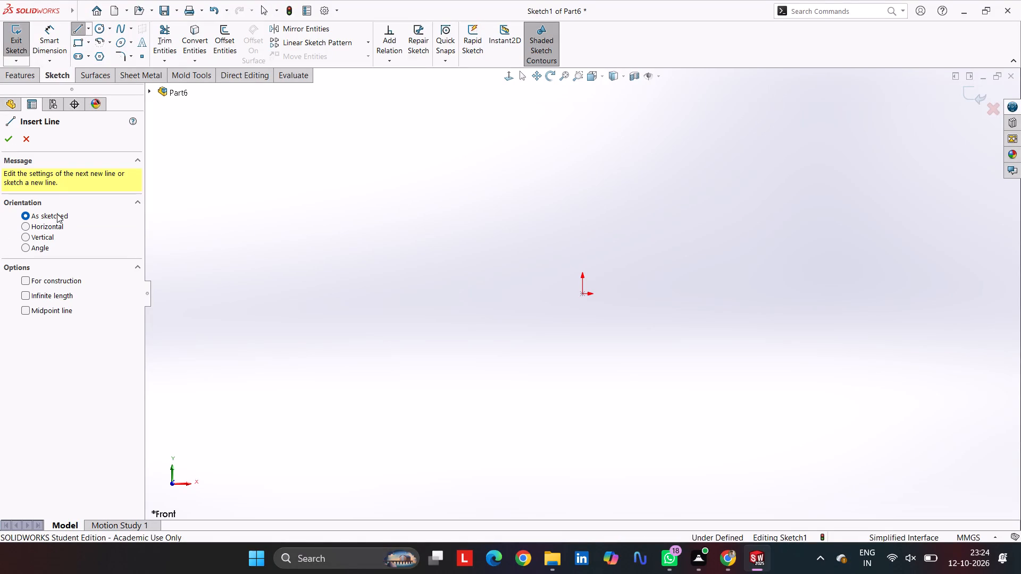
click(54, 231)
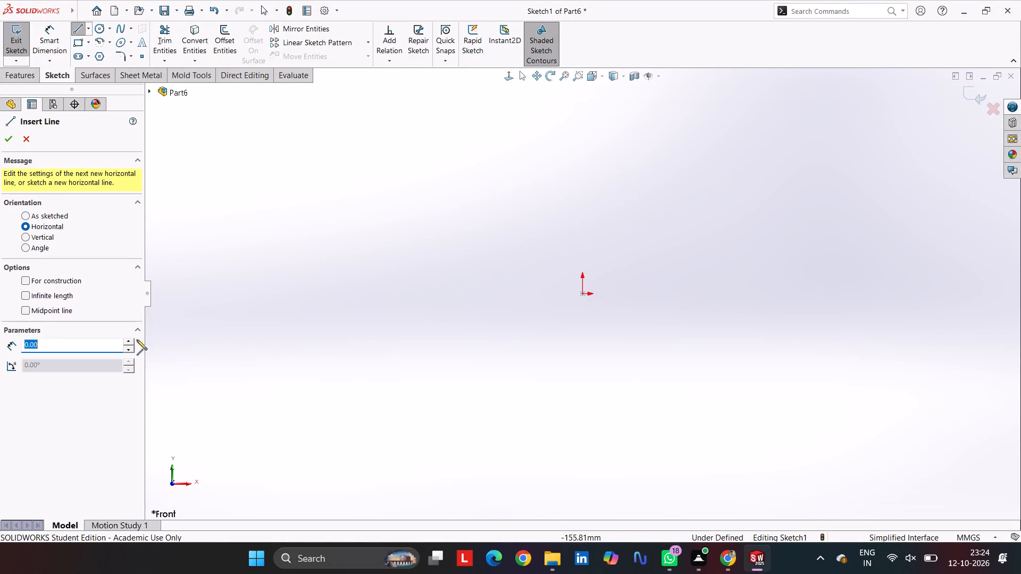
click(62, 292)
click(62, 282)
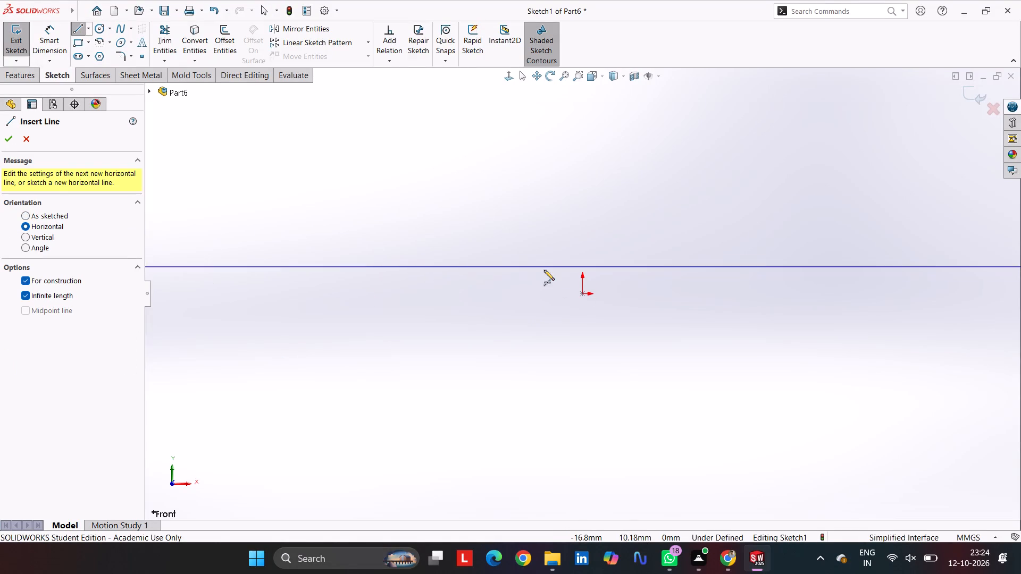
click(581, 293)
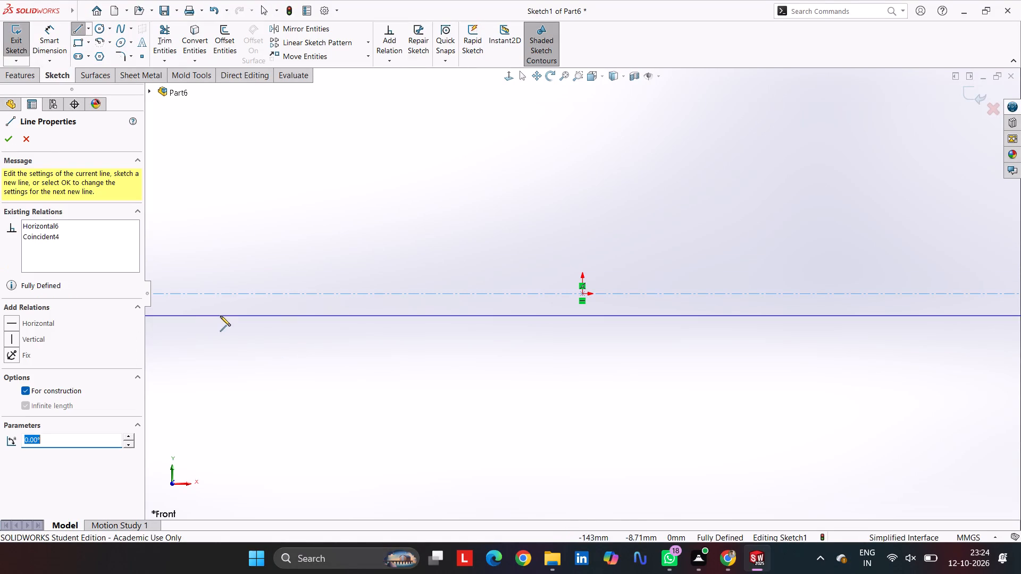
click(5, 142)
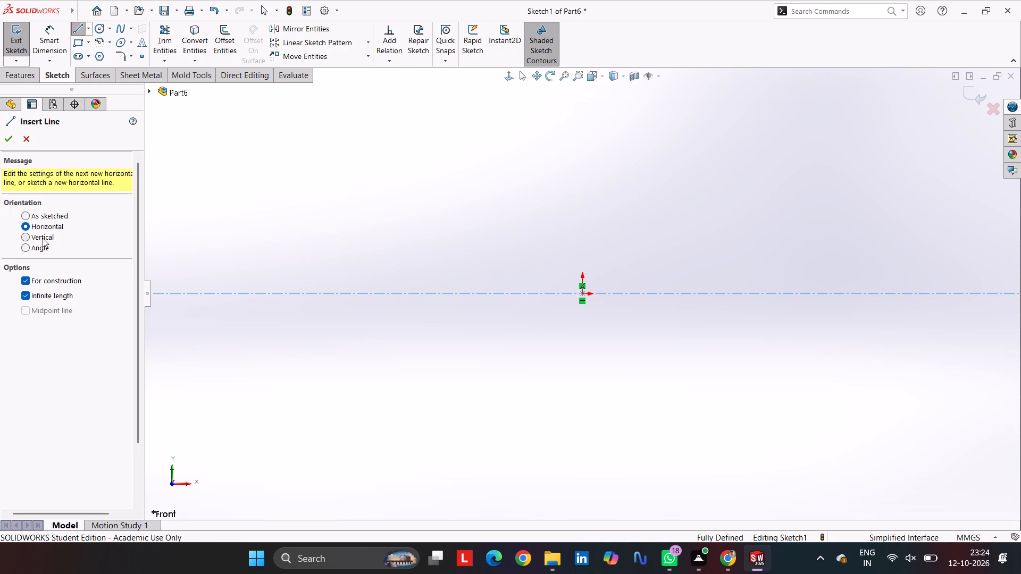
click(43, 238)
click(582, 296)
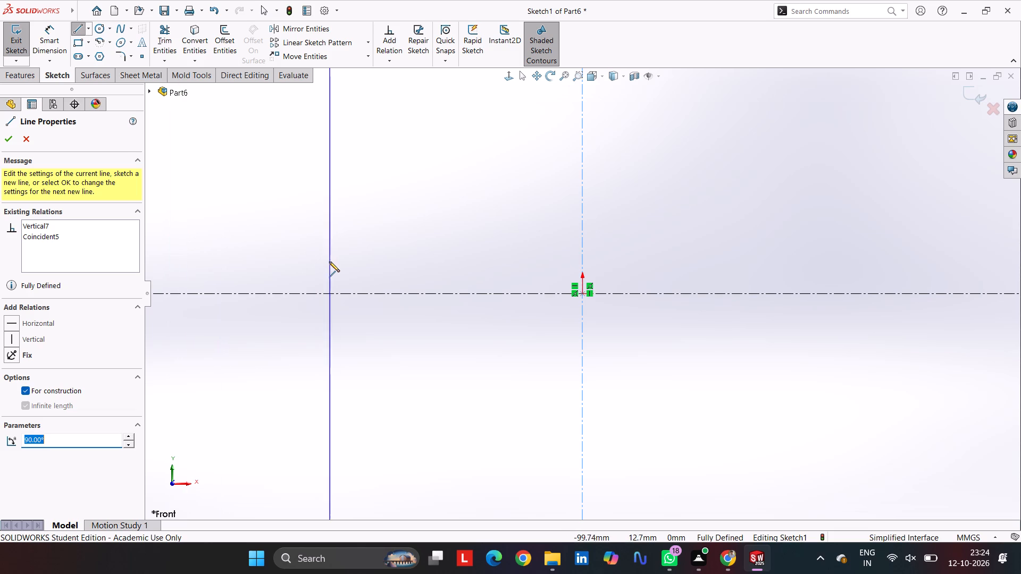
click(10, 137)
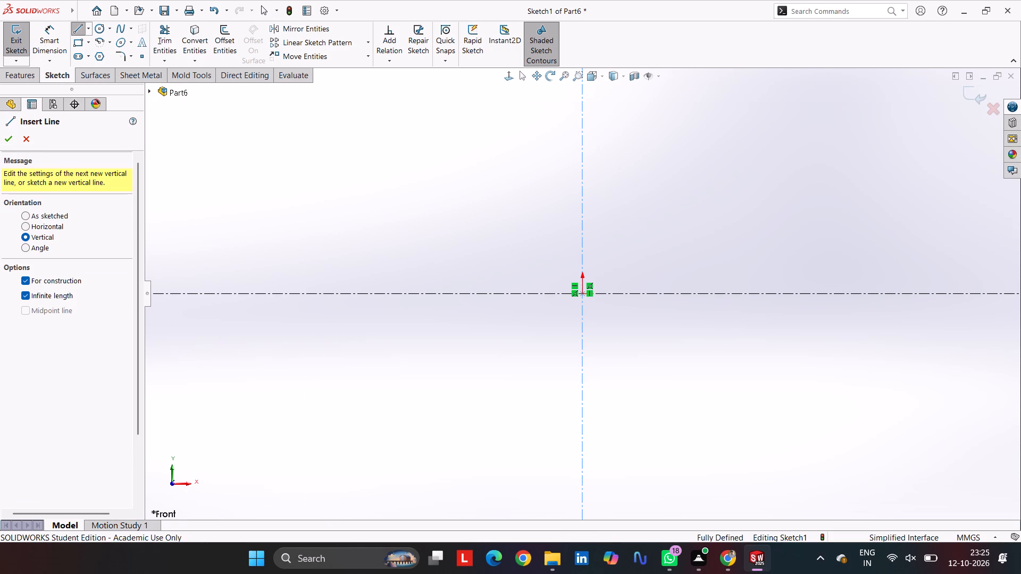
Sketch a closed five-sided profile from the origin, about 47 mm wide, 31 mm high at the origin side and 24 mm opposite, with a sloping top.
click(79, 36)
click(80, 31)
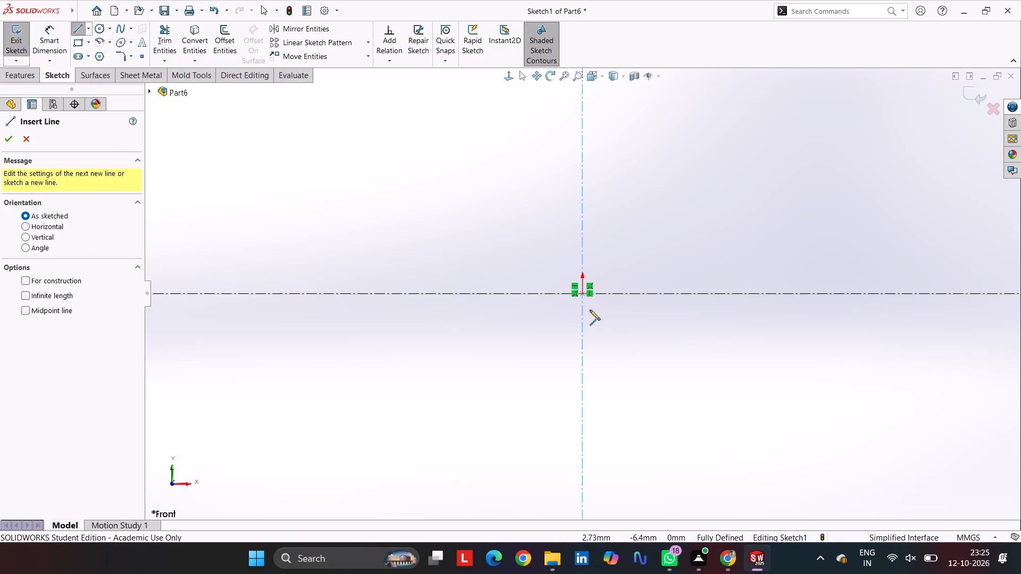
drag(583, 294, 584, 289)
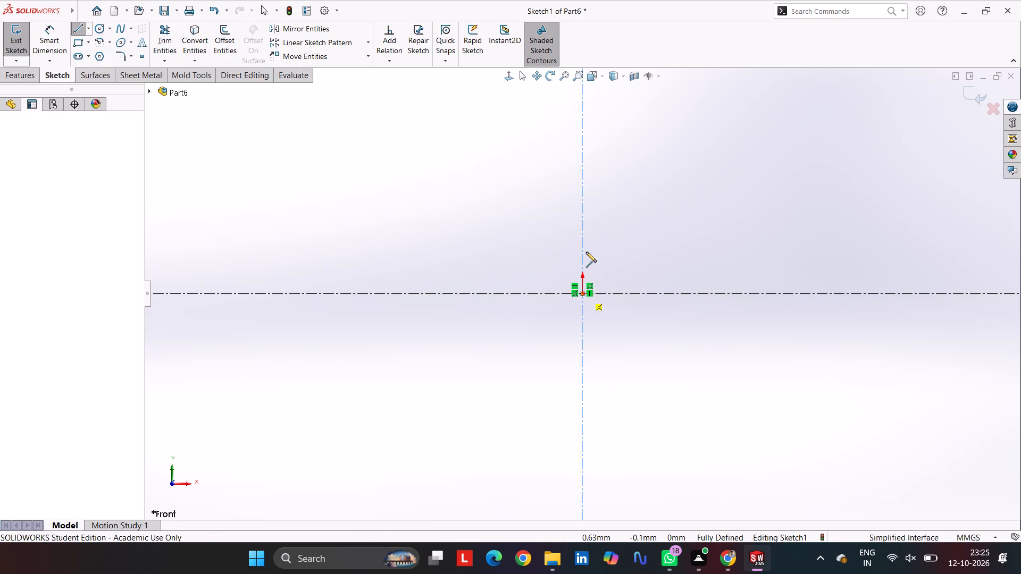
click(582, 216)
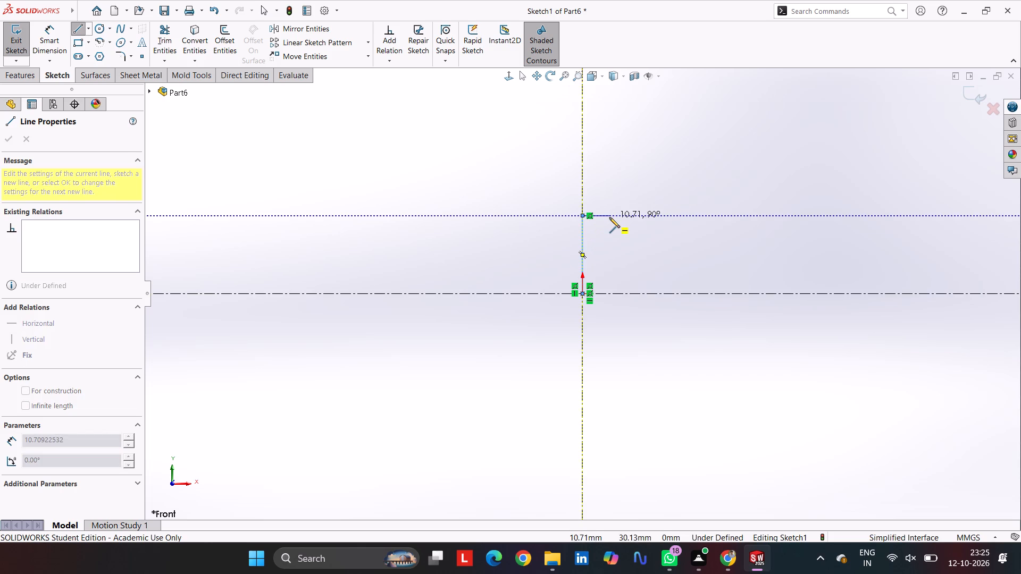
click(609, 217)
click(702, 233)
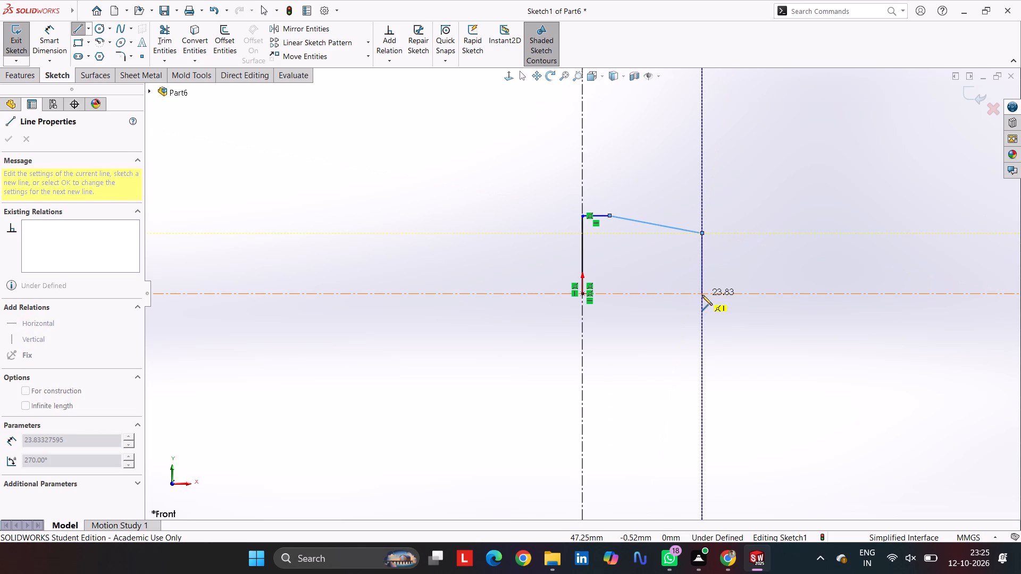
click(702, 292)
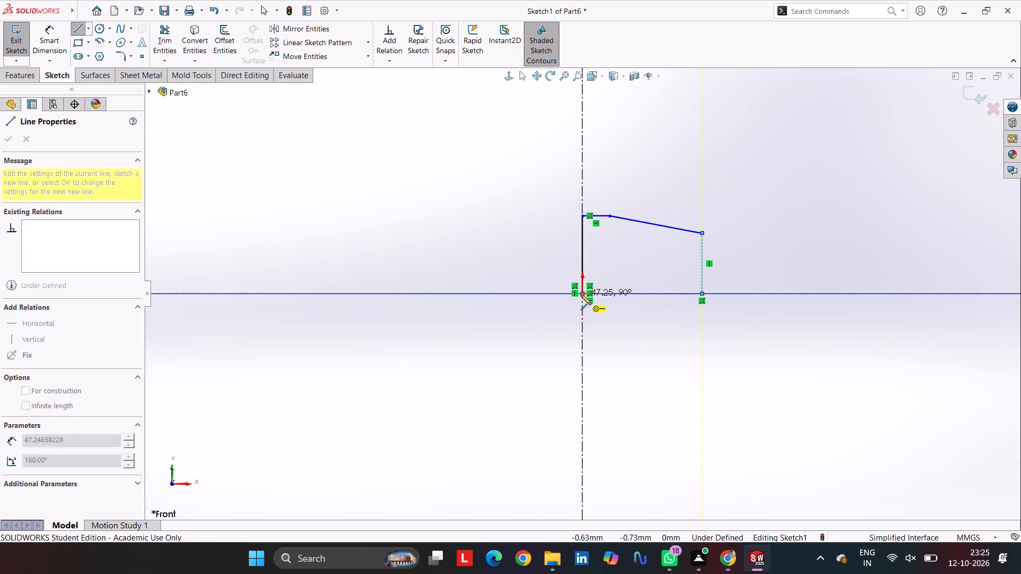
click(581, 294)
Dimension the profile's short top edge to 3 mm and its overall width to 16 mm.
click(39, 35)
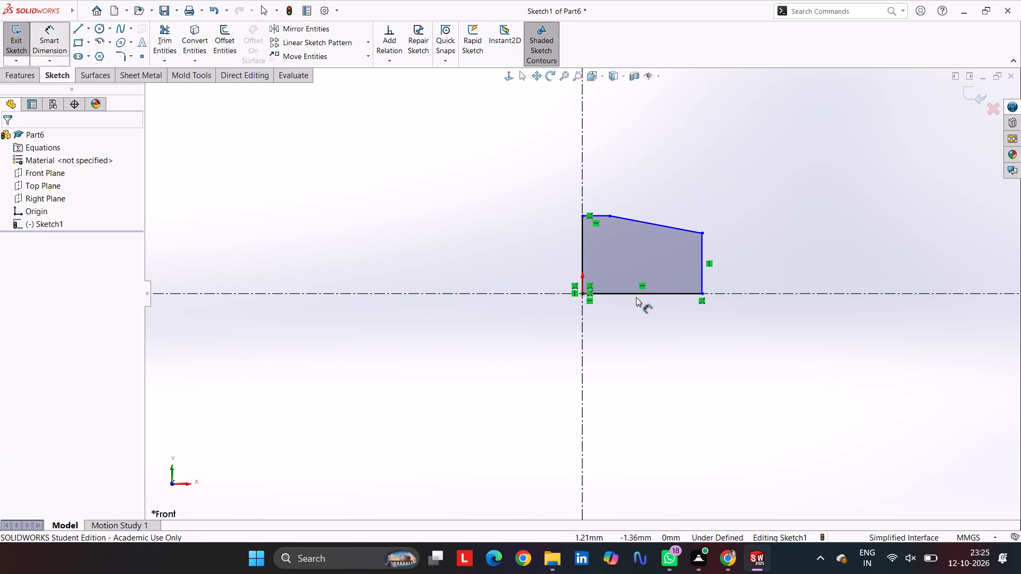
click(599, 215)
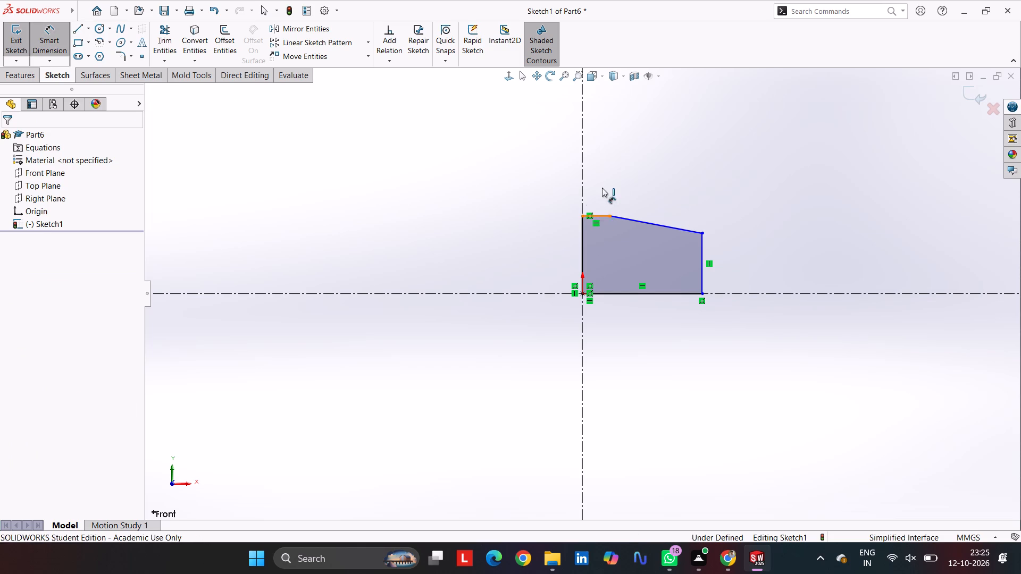
click(602, 188)
key(3)
key(Return)
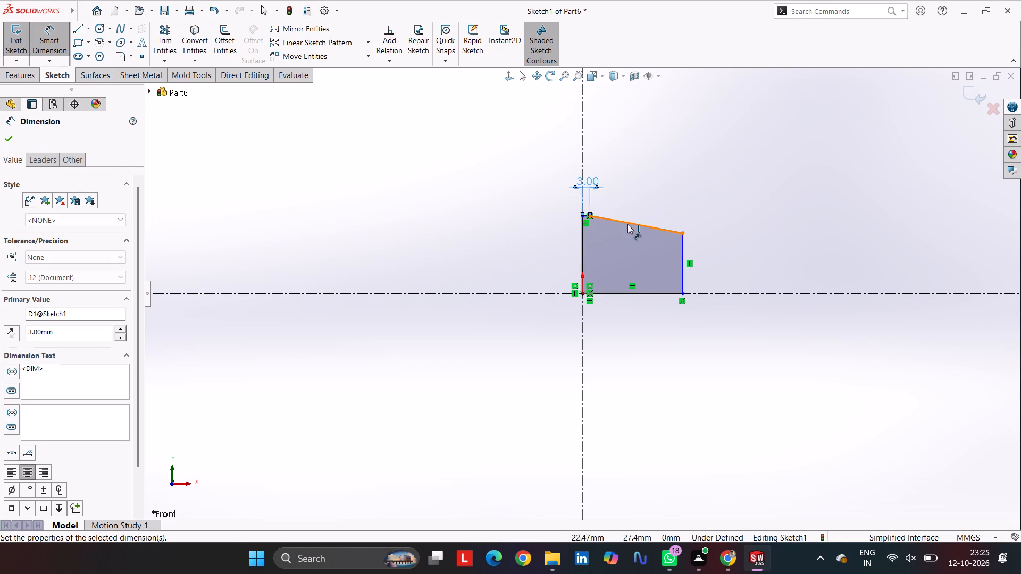
click(583, 248)
click(681, 258)
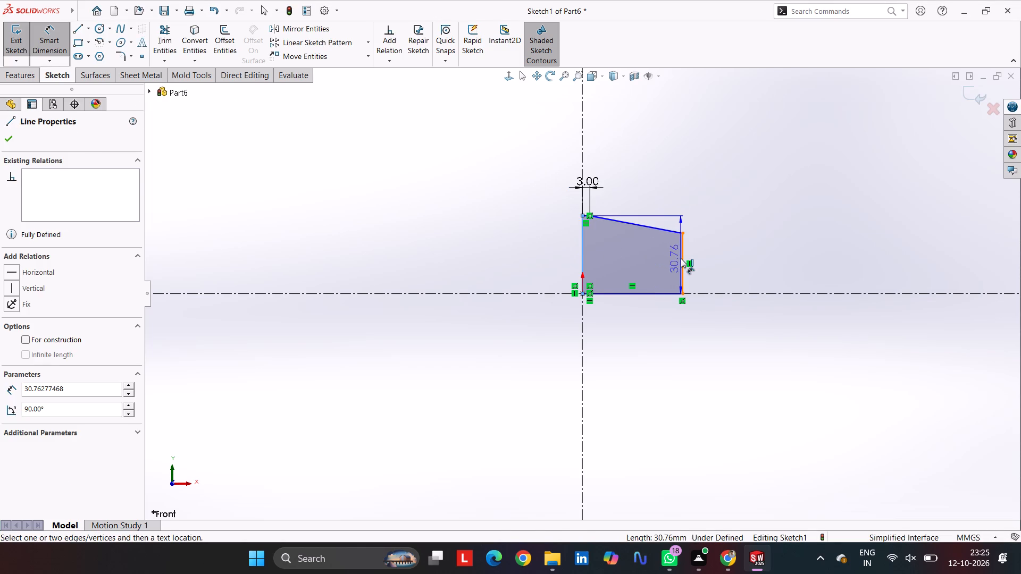
click(638, 162)
text(16)
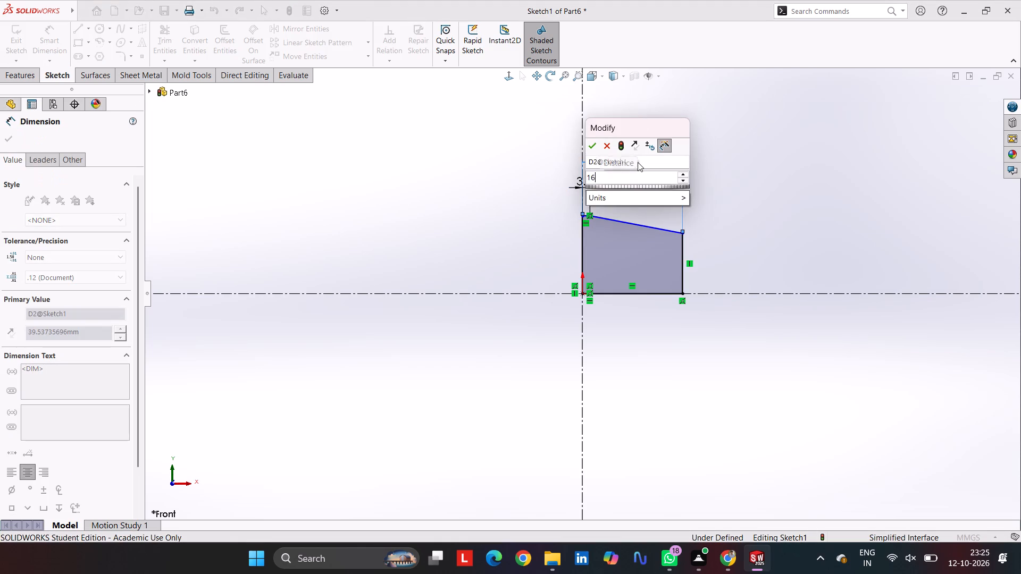
key(Return)
Dimension the profile's outer vertical edge to 7 mm and the vertical edge at the origin to 10 mm.
click(625, 272)
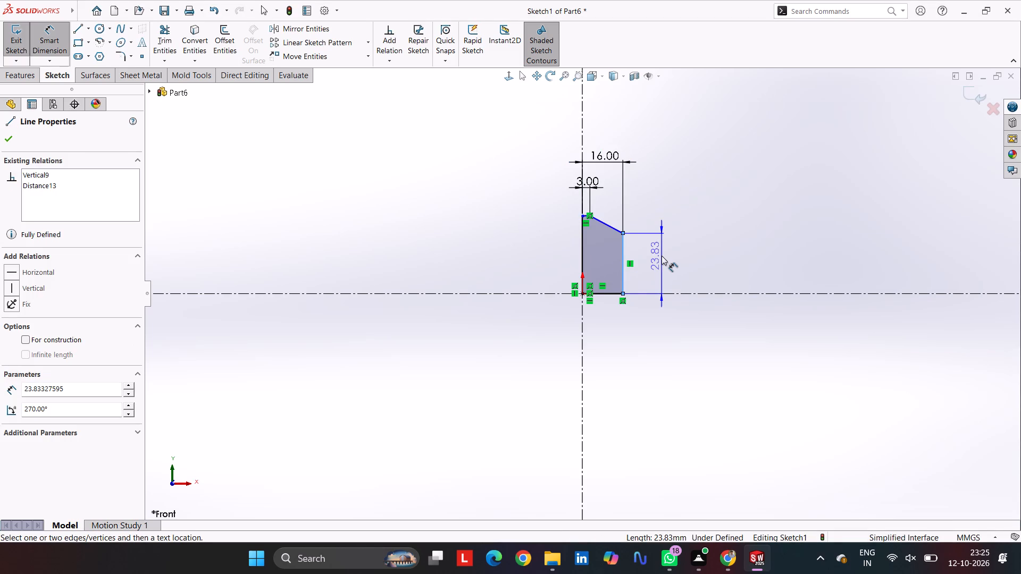
click(662, 256)
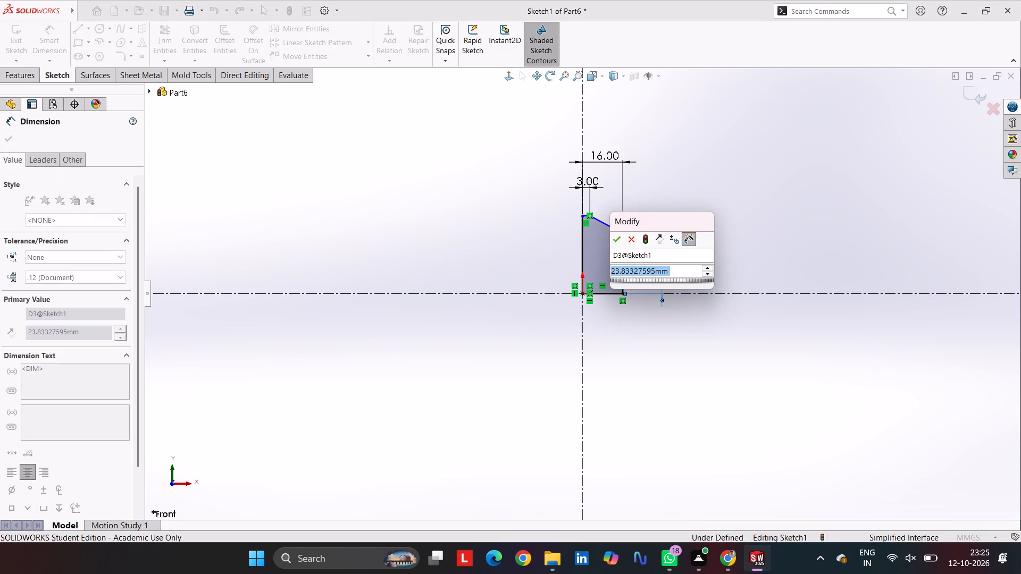
key(7)
key(Return)
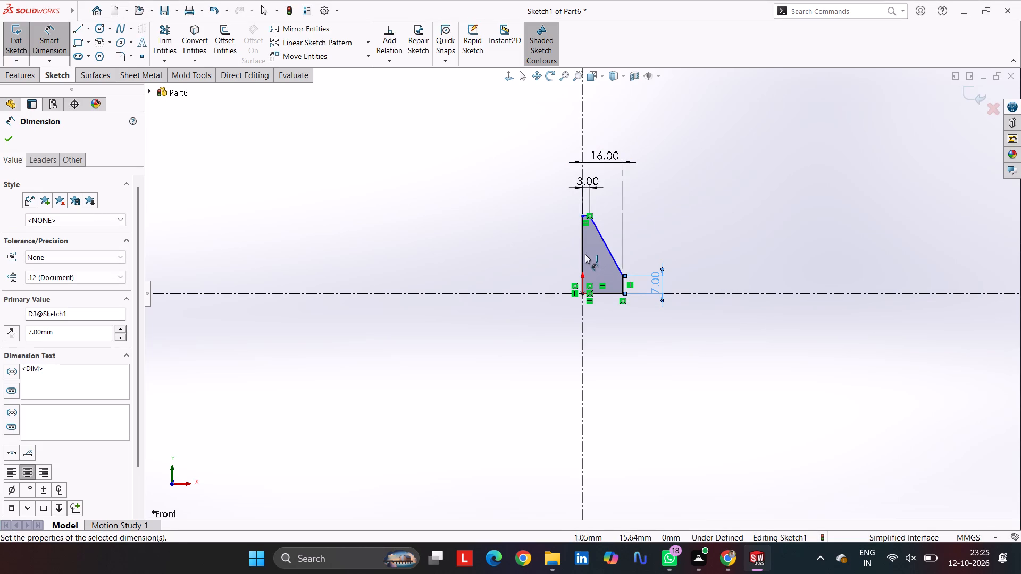
click(584, 253)
click(516, 258)
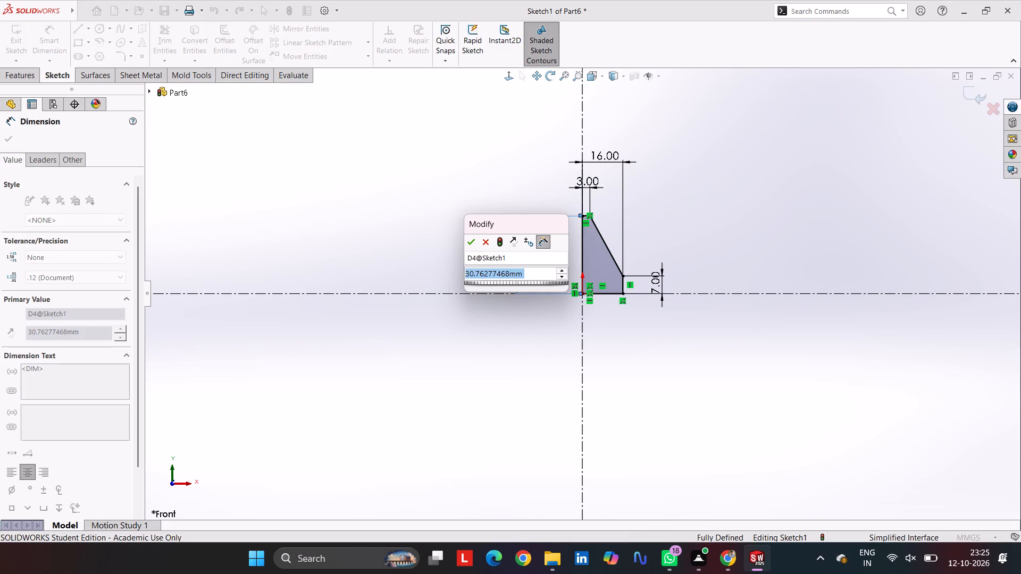
text(10)
key(Return)
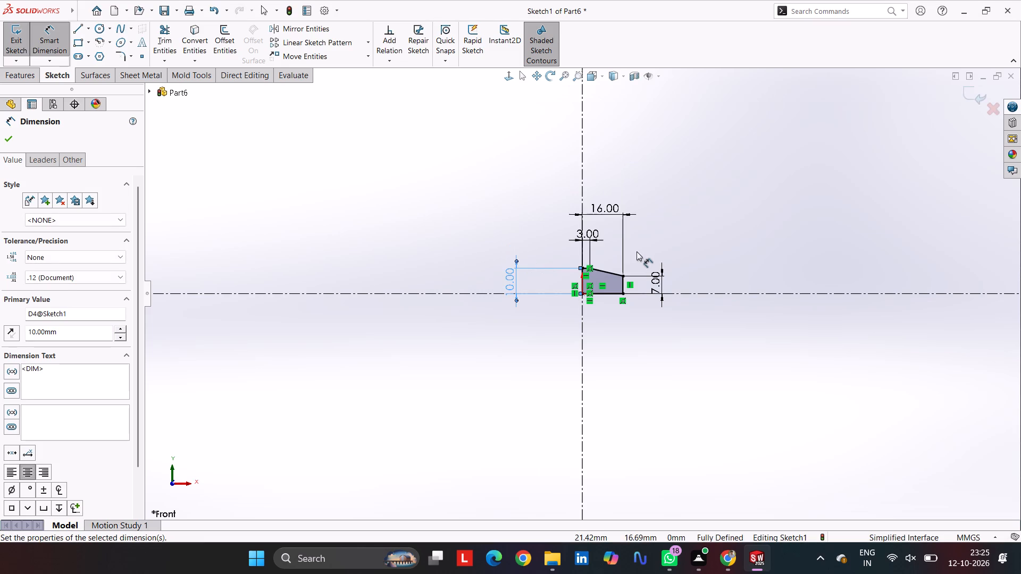
scroll(585, 283, down, 5)
scroll(624, 250, down, 4)
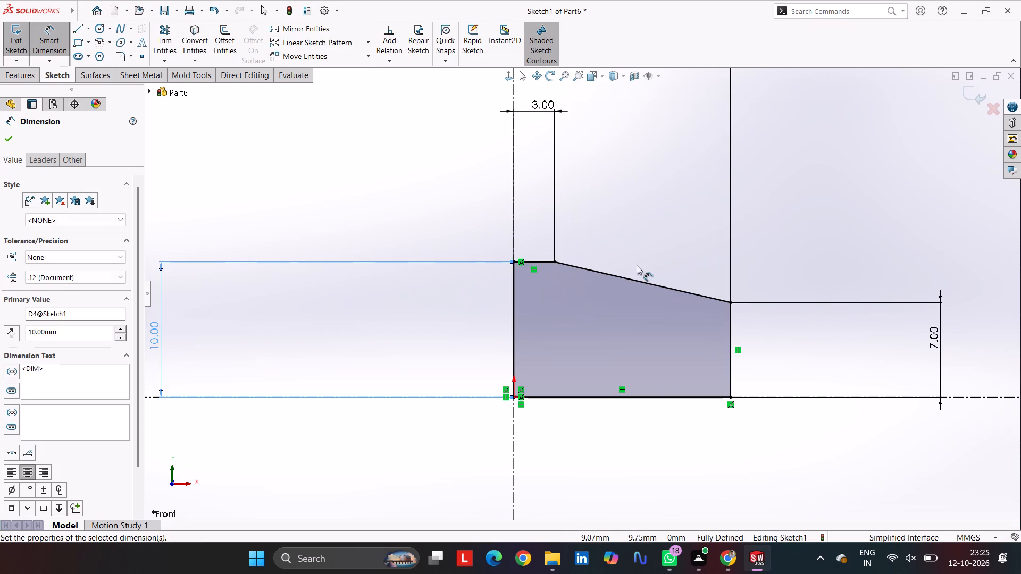
click(20, 79)
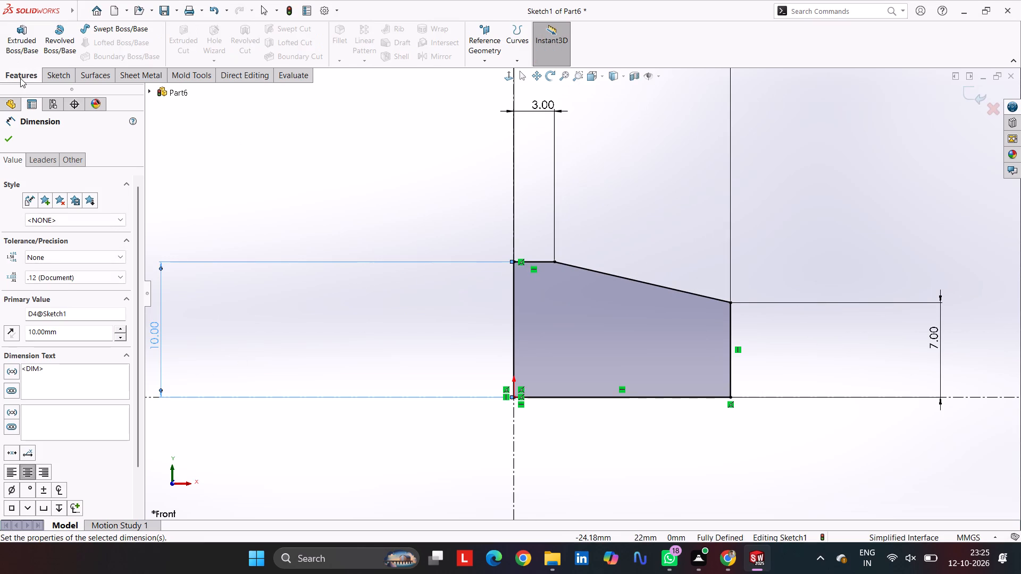
click(12, 139)
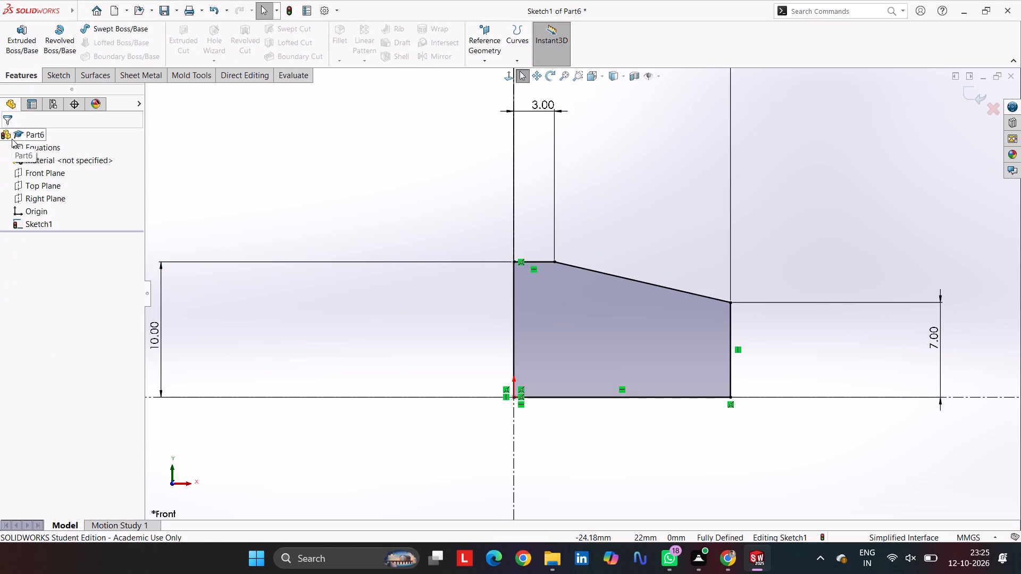
Revolve the profile 360 degrees about the horizontal construction line.
click(58, 72)
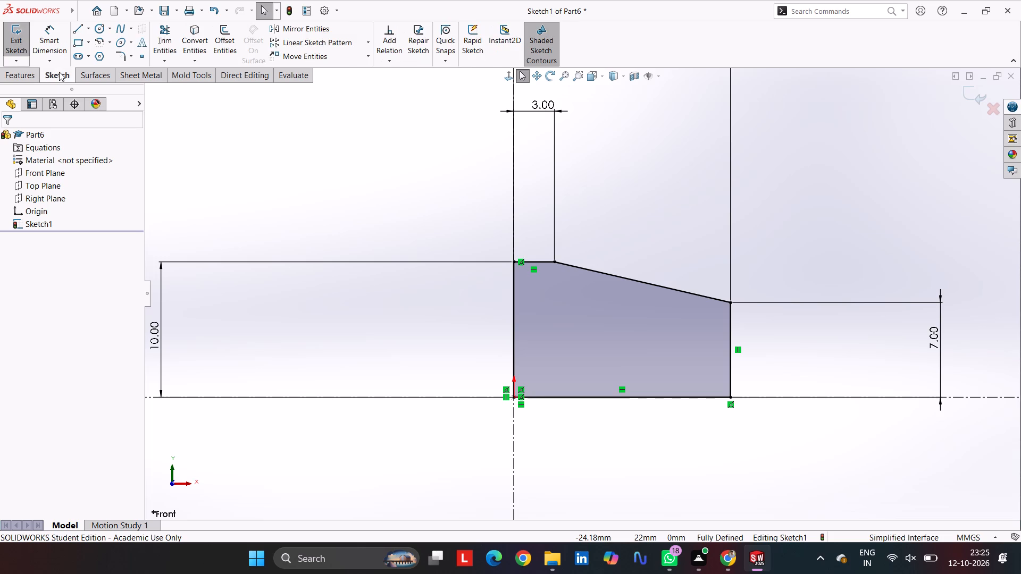
click(31, 75)
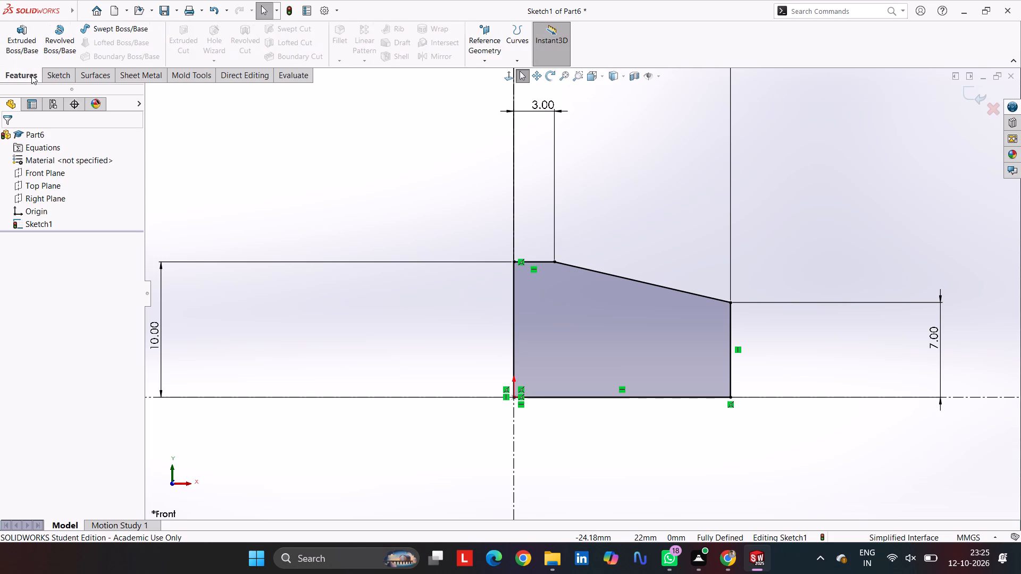
click(56, 32)
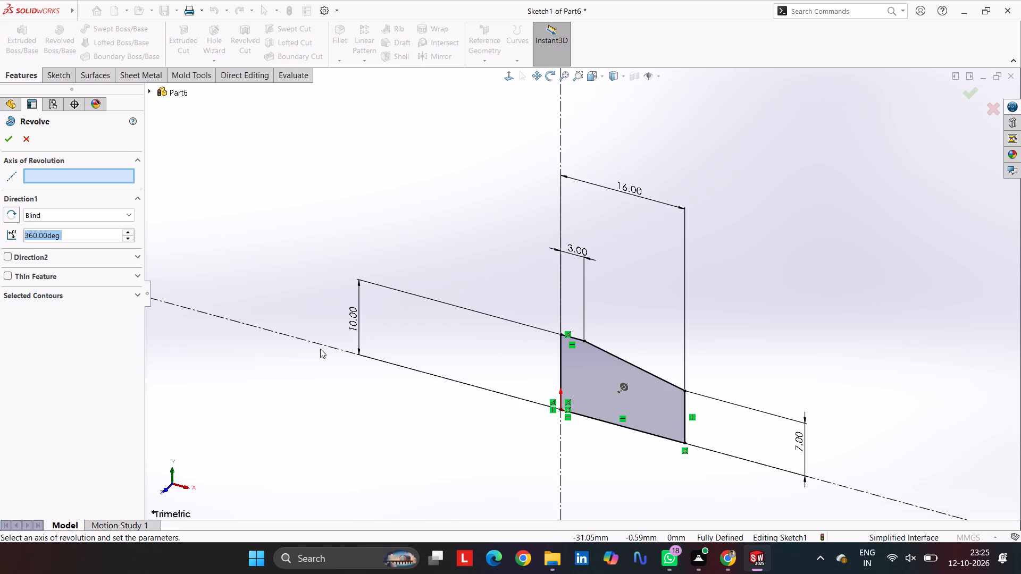
click(322, 343)
key(Return)
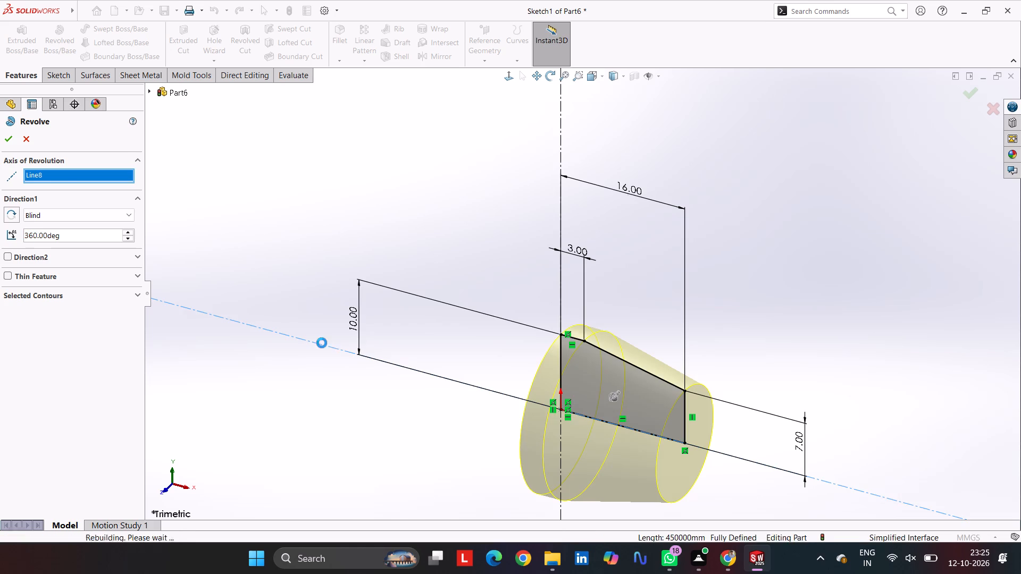
Start a new sketch on the larger flat end face of the revolved body.
middle_drag(503, 253, 584, 335)
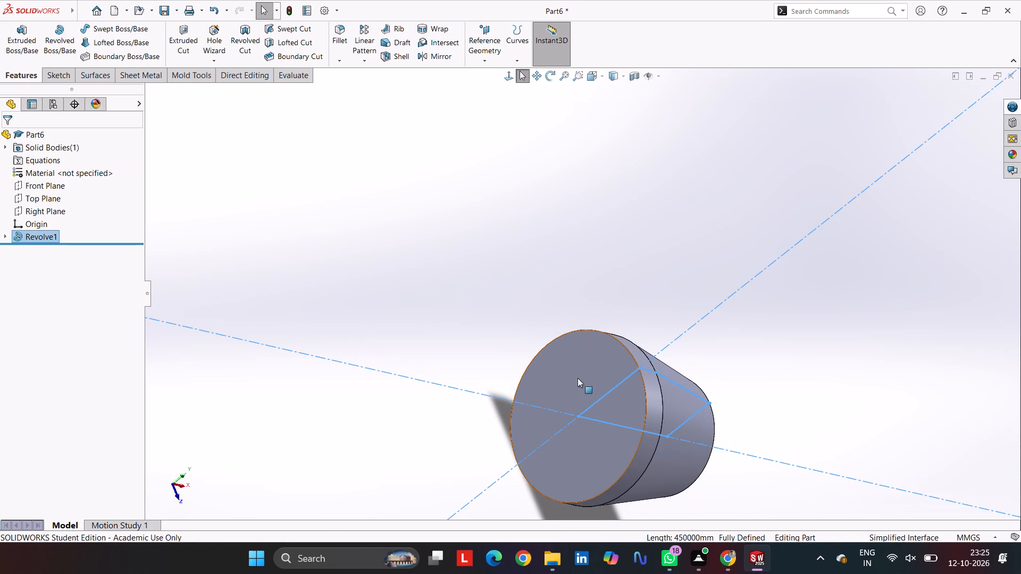
click(578, 378)
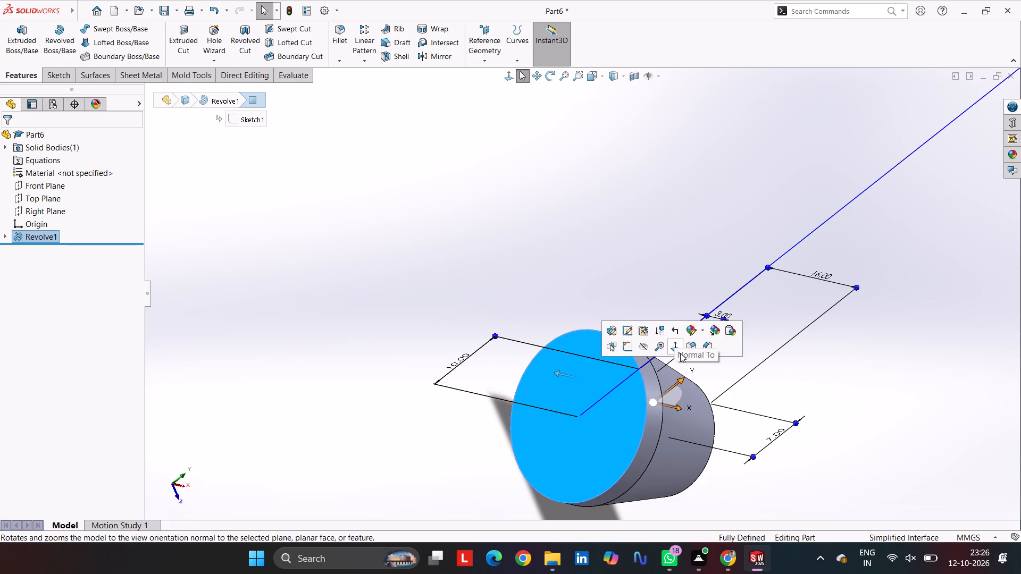
click(575, 430)
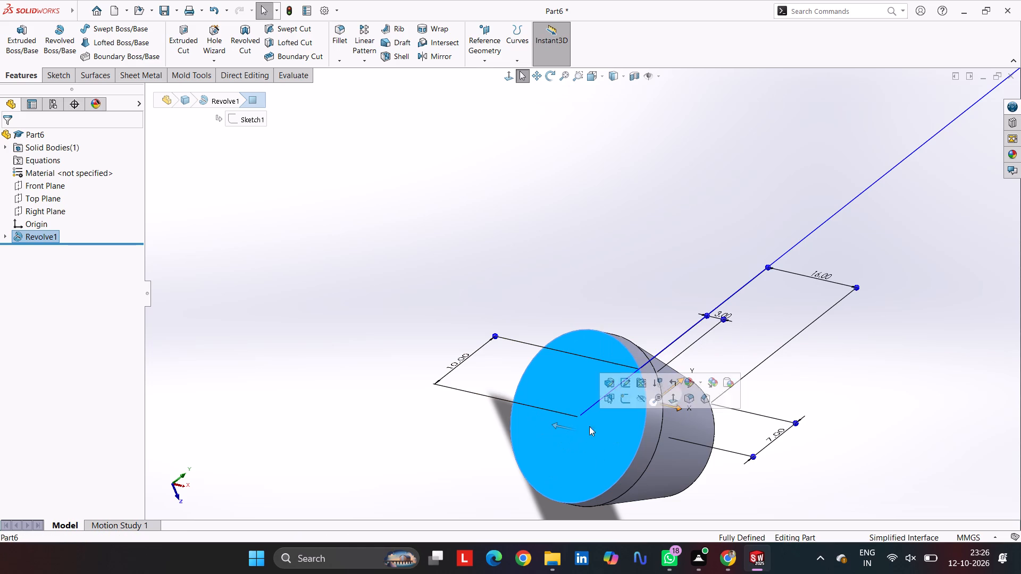
click(621, 399)
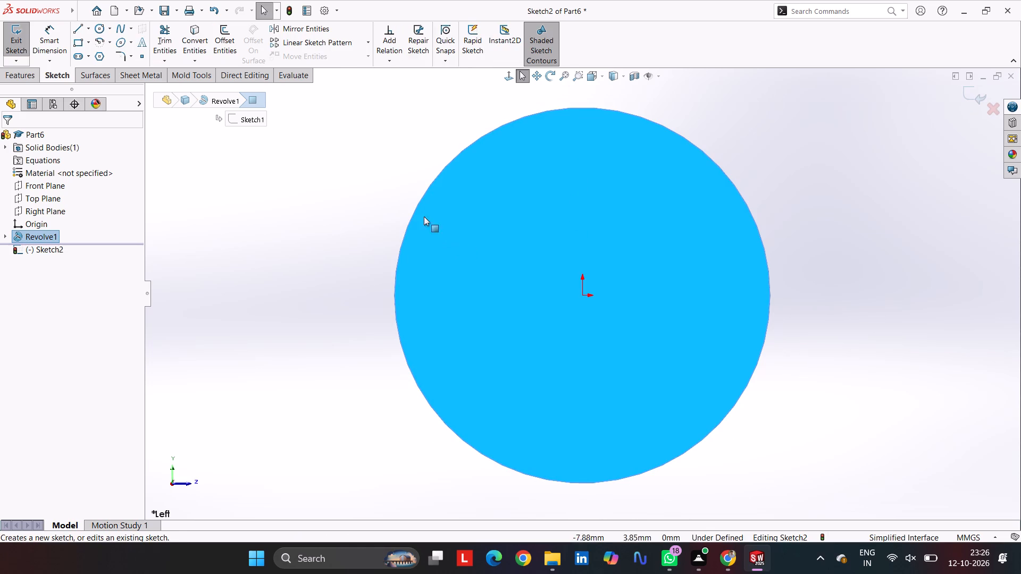
Draw infinite-length horizontal and vertical construction lines through the origin on the larger end face.
click(79, 23)
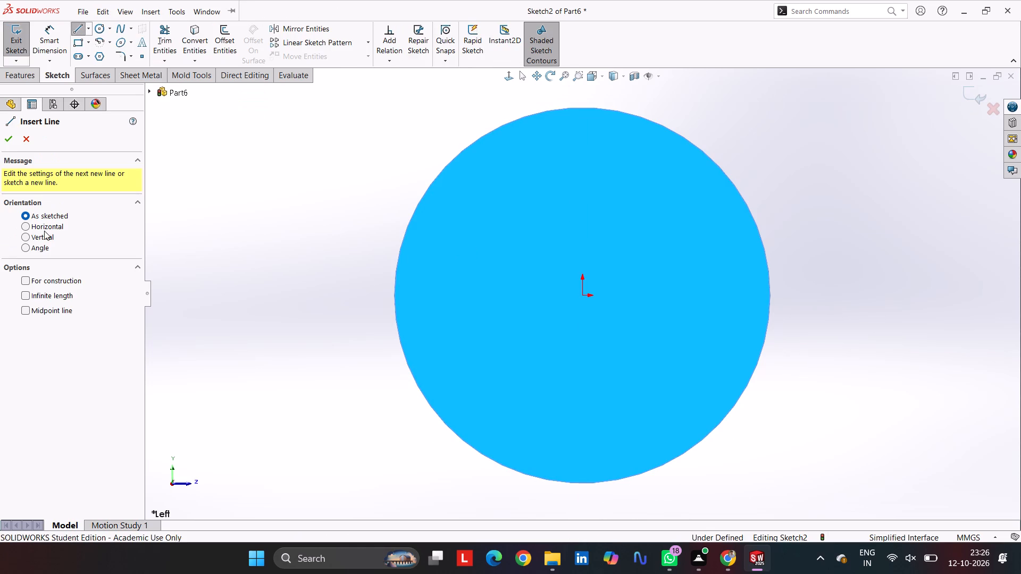
click(44, 231)
click(48, 284)
click(46, 298)
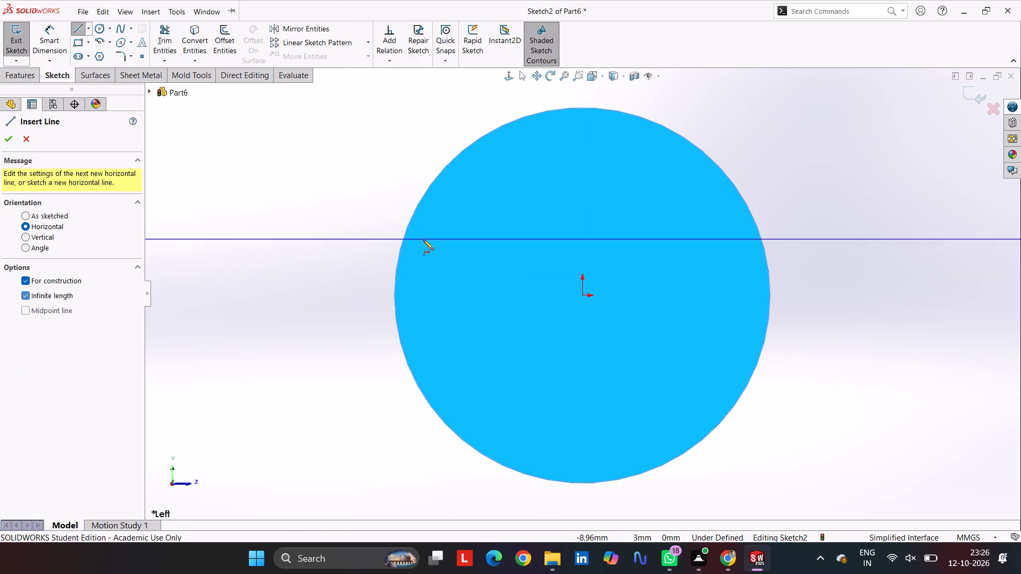
click(581, 297)
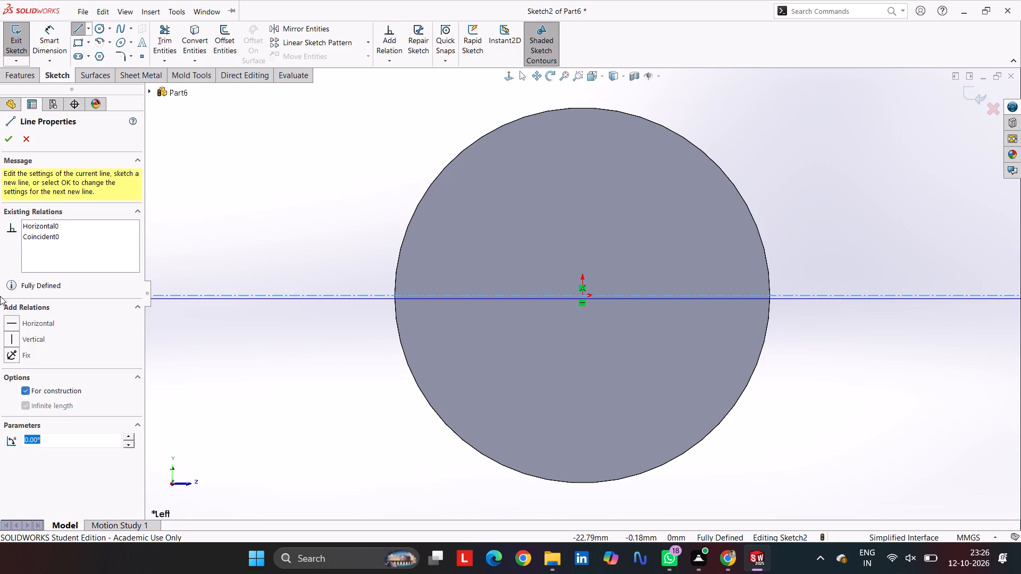
click(7, 142)
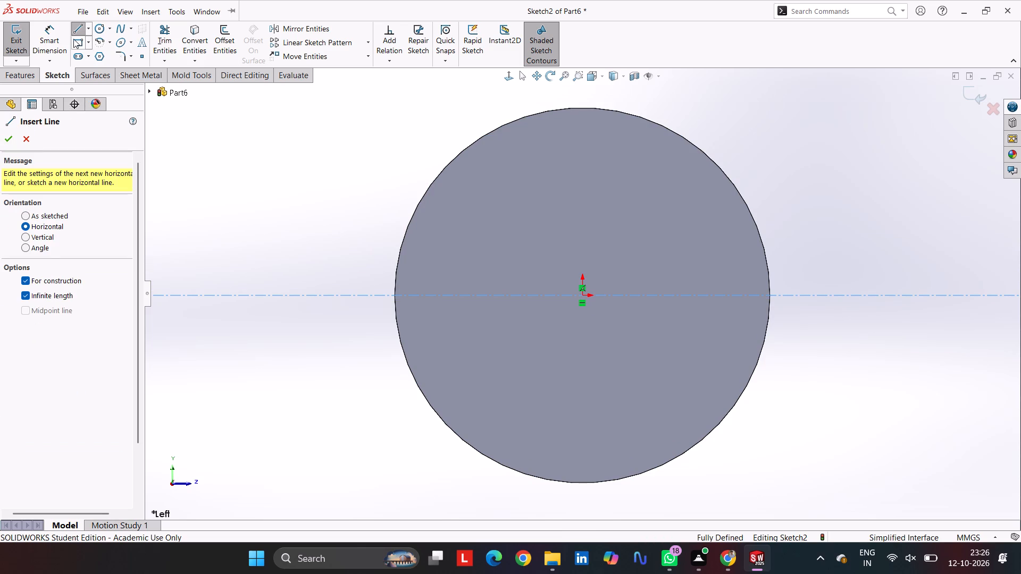
click(44, 240)
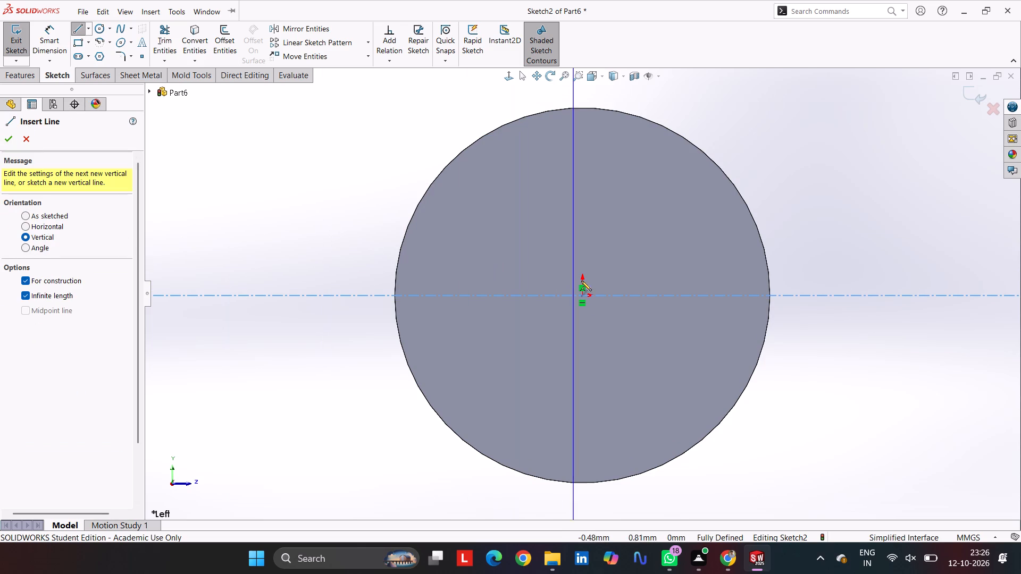
click(580, 296)
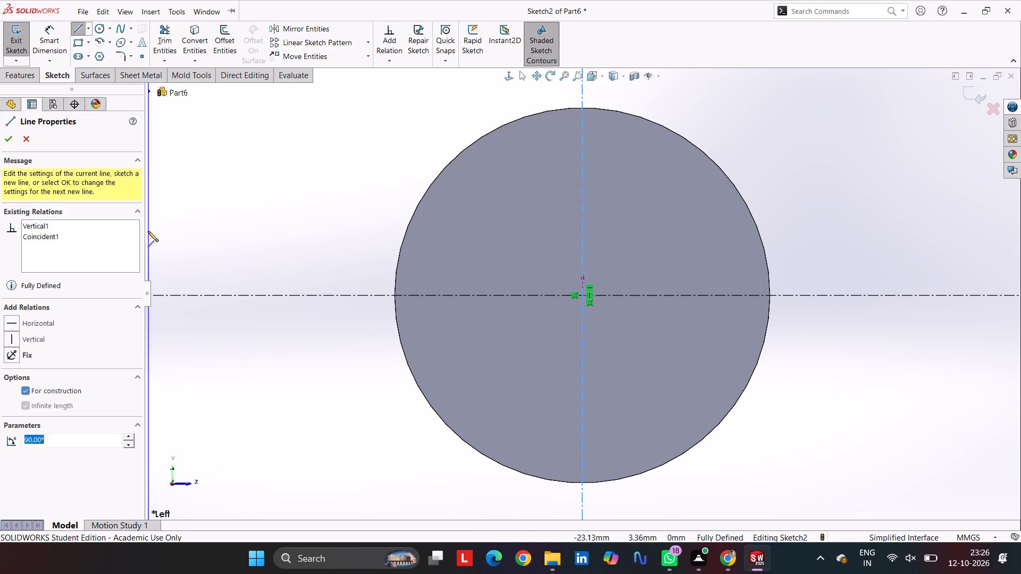
Sketch a circle centred on the origin and dimension its diameter to 7.6 mm.
click(103, 31)
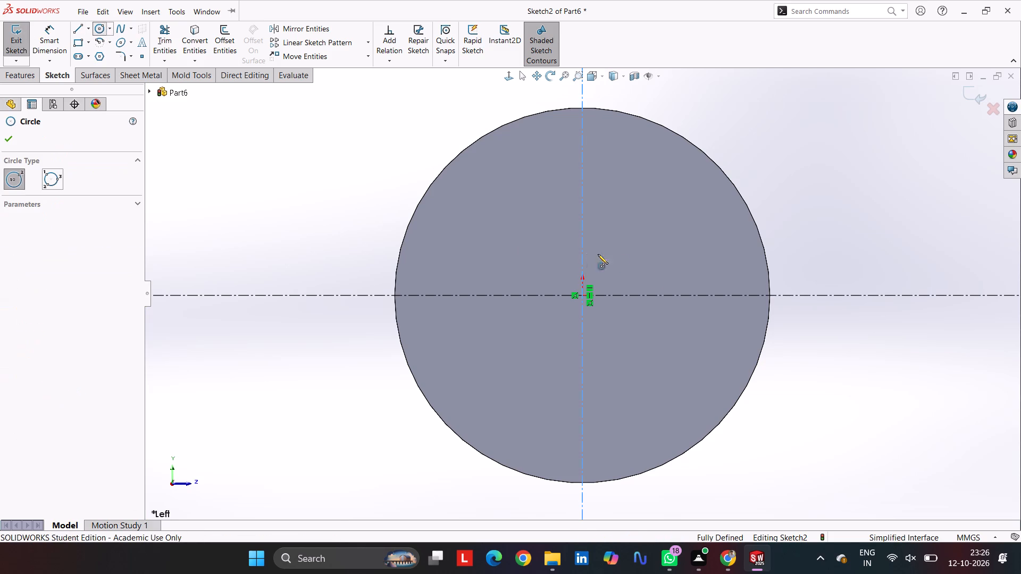
click(581, 298)
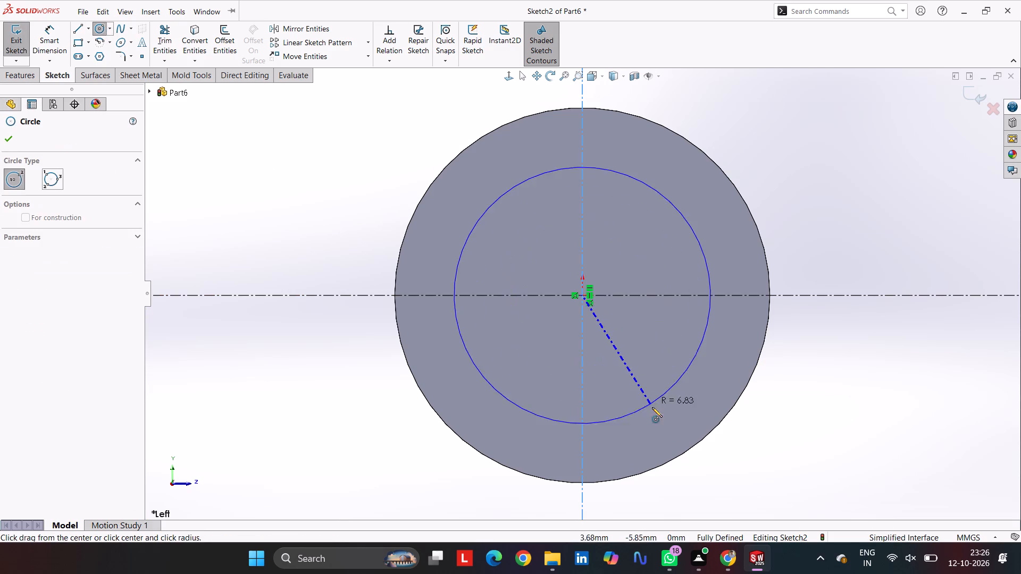
click(653, 408)
click(45, 30)
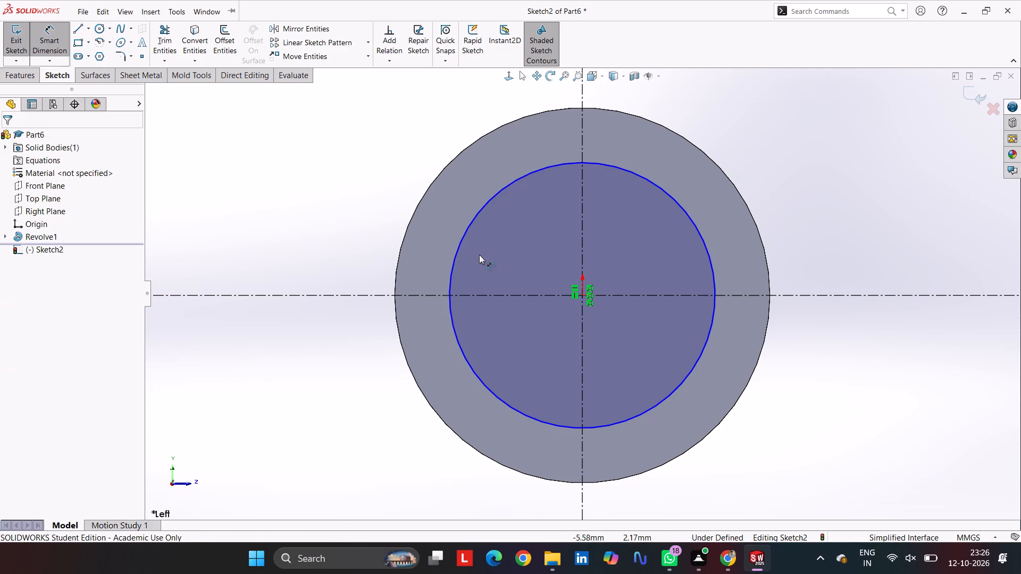
click(468, 237)
click(465, 232)
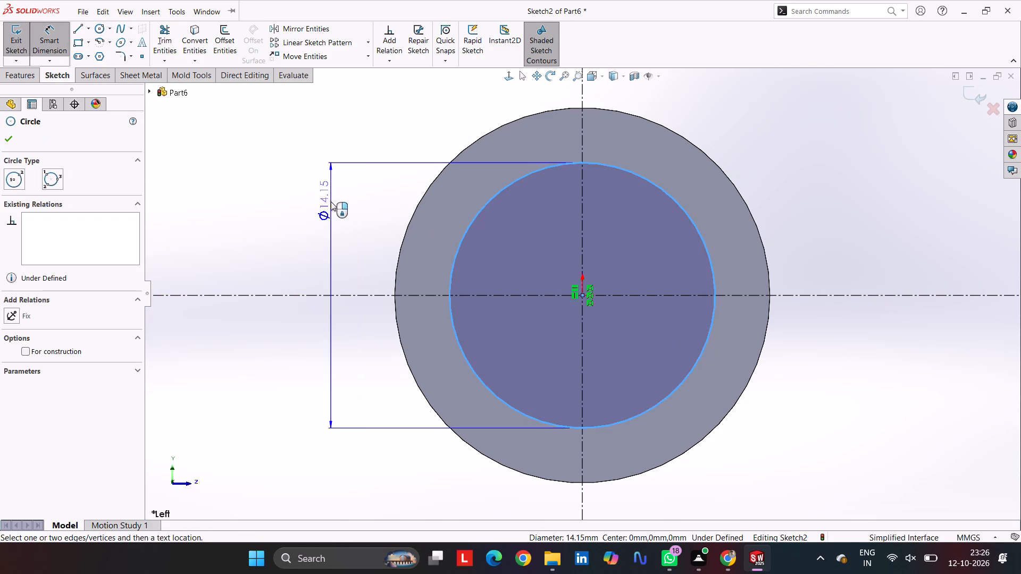
click(331, 201)
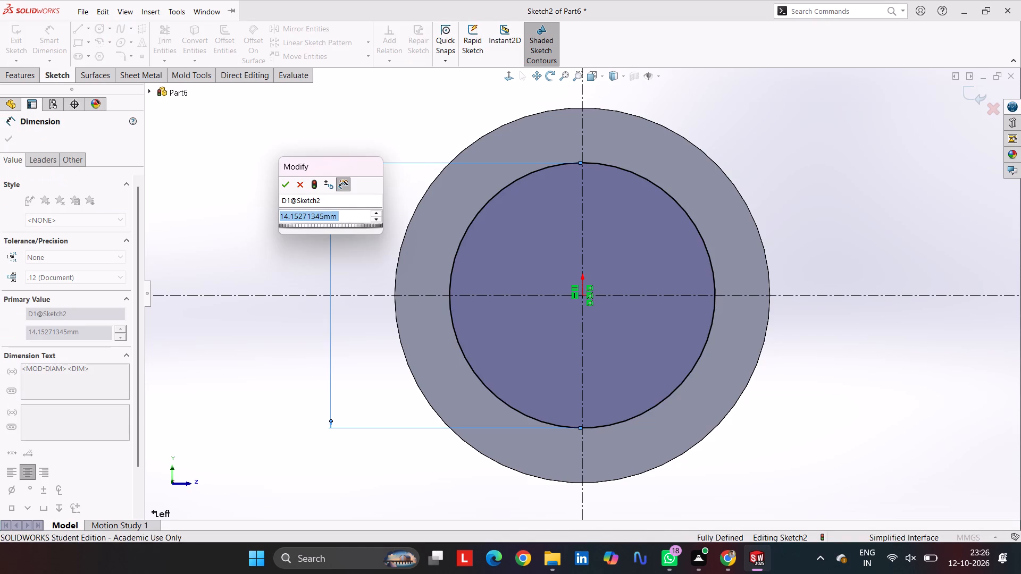
text(7.6)
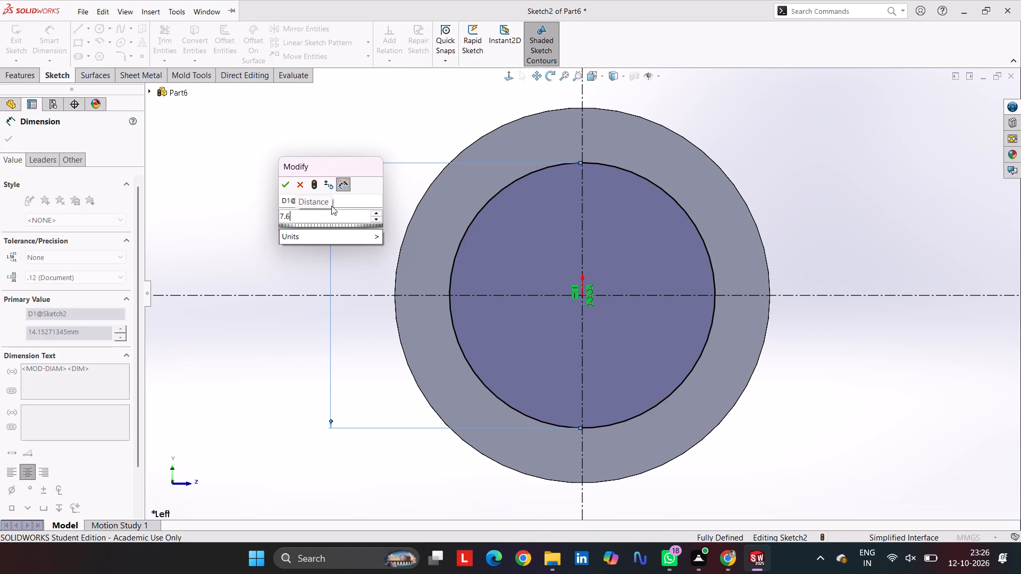
key(Return)
key(Return)
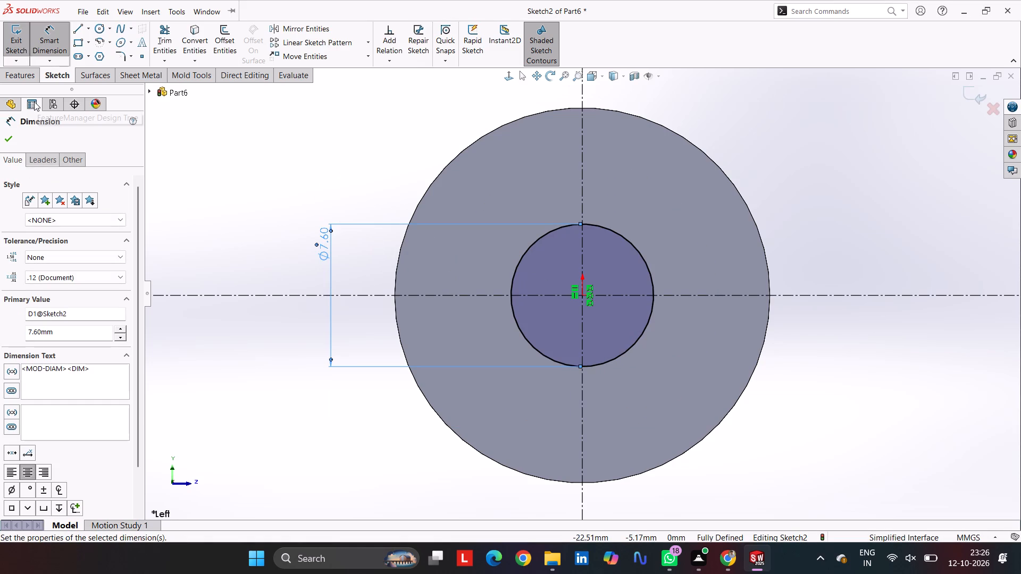
Extrude-cut the 7.6 mm circle through all of the revolved body.
click(28, 75)
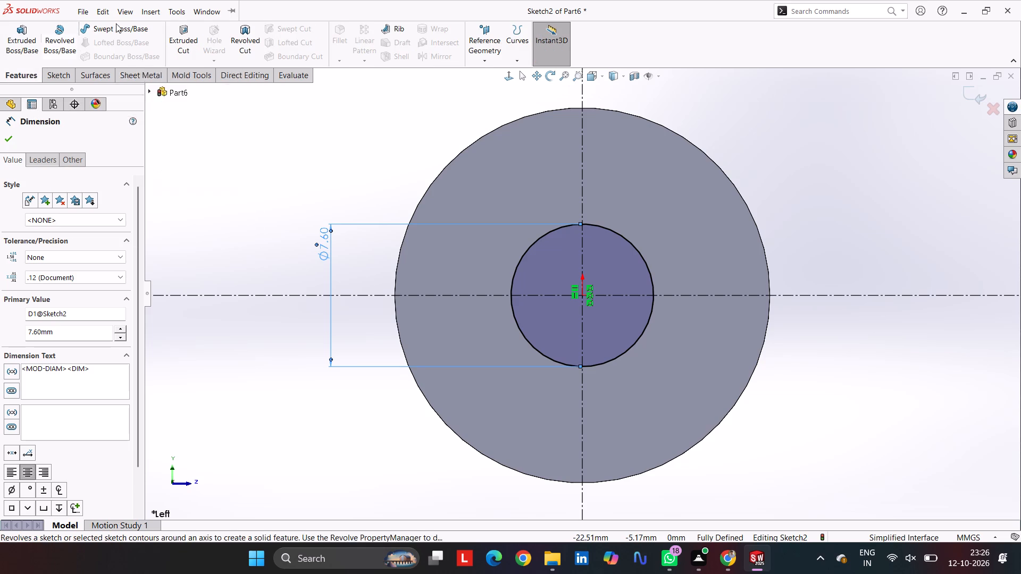
click(190, 41)
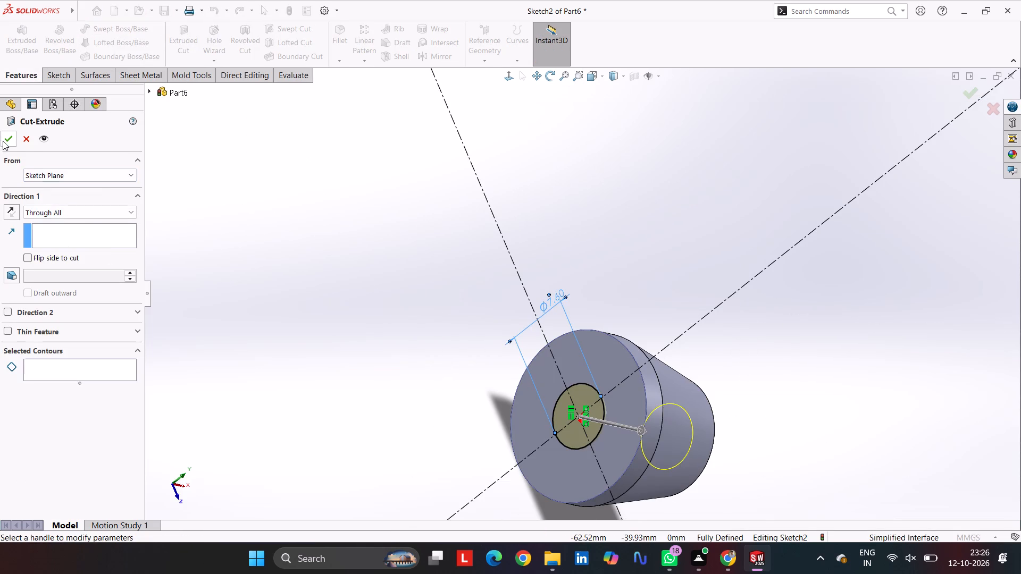
click(2, 141)
click(484, 300)
In a new sketch on the larger end face, draw a circle centred on the origin and dimension its diameter to 13 mm.
click(616, 362)
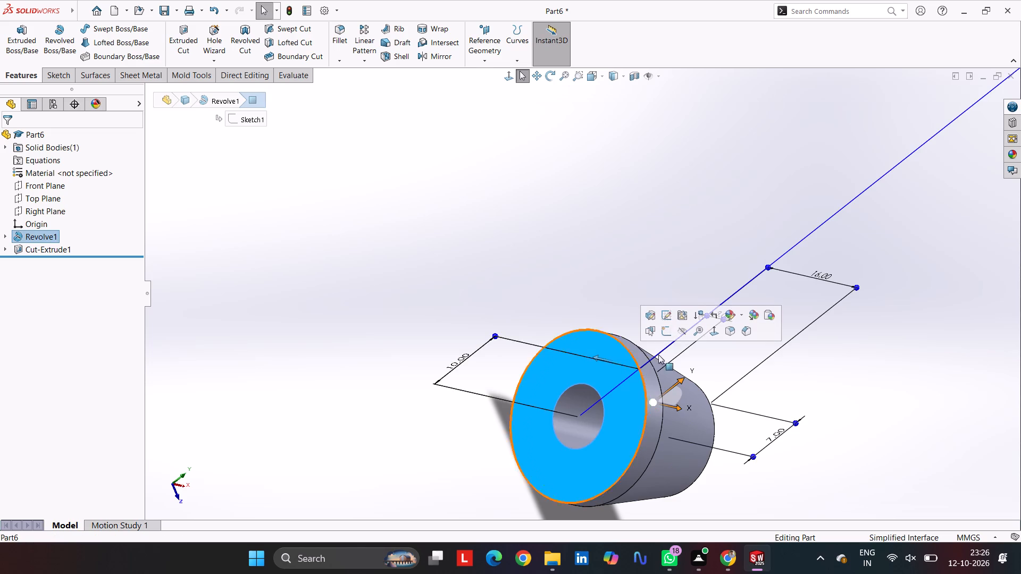
click(663, 326)
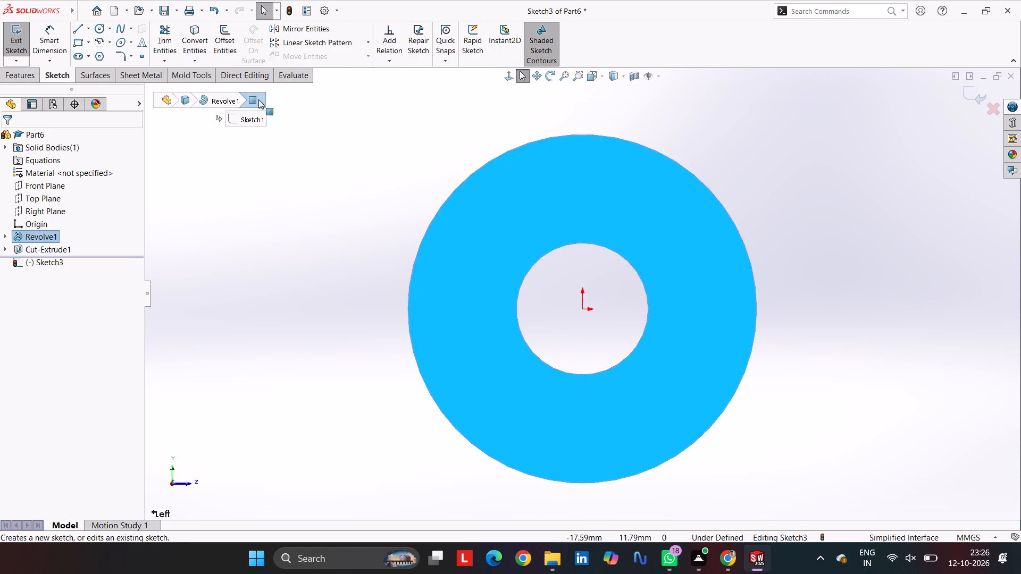
click(95, 27)
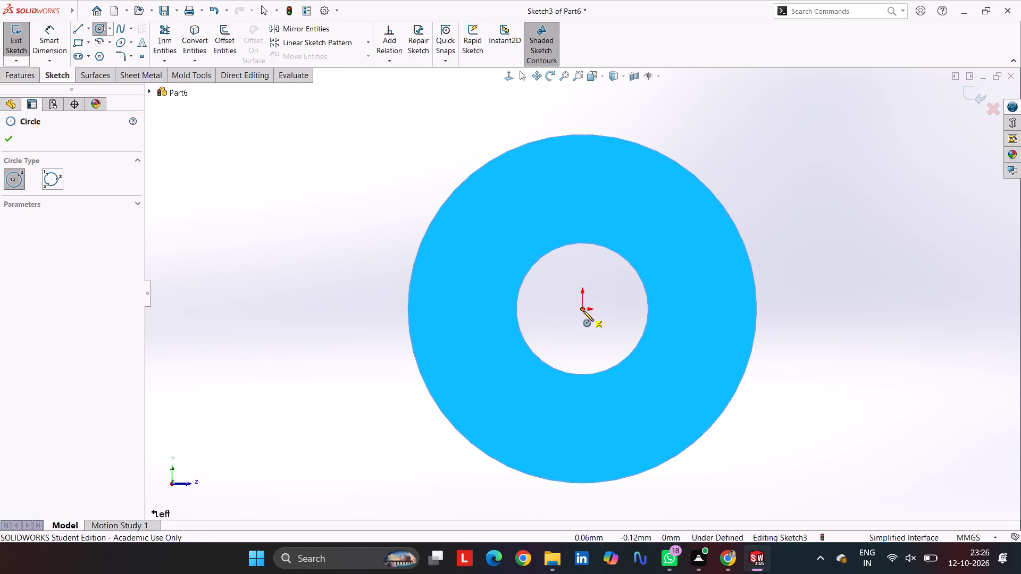
click(583, 311)
click(633, 424)
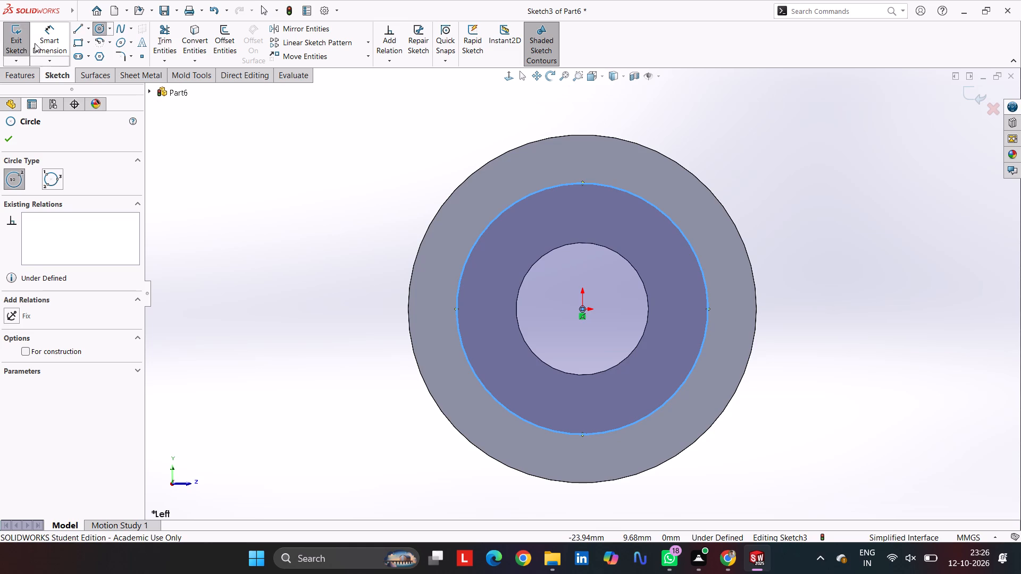
drag(41, 37, 51, 44)
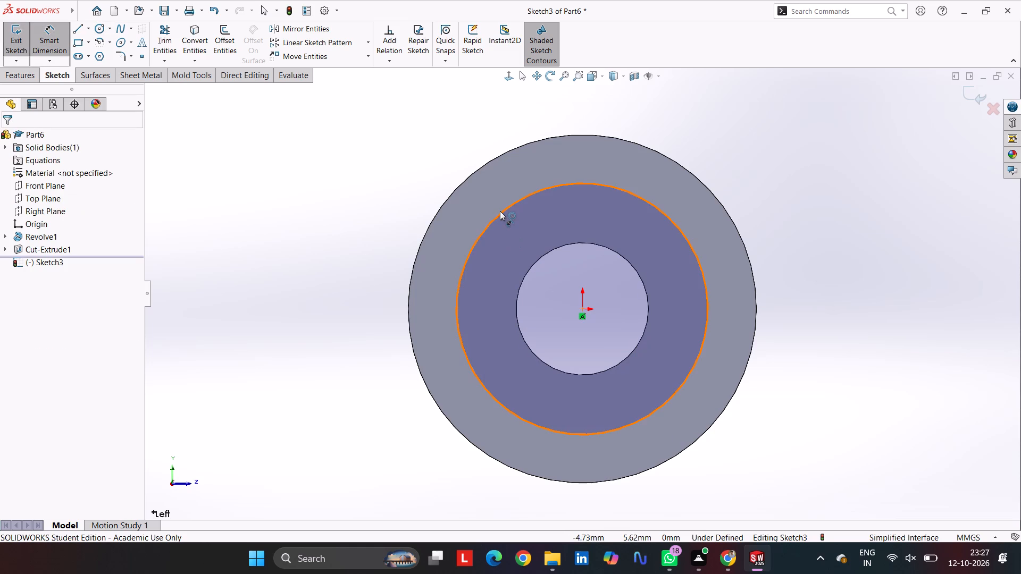
click(500, 211)
click(309, 244)
text(13)
key(Return)
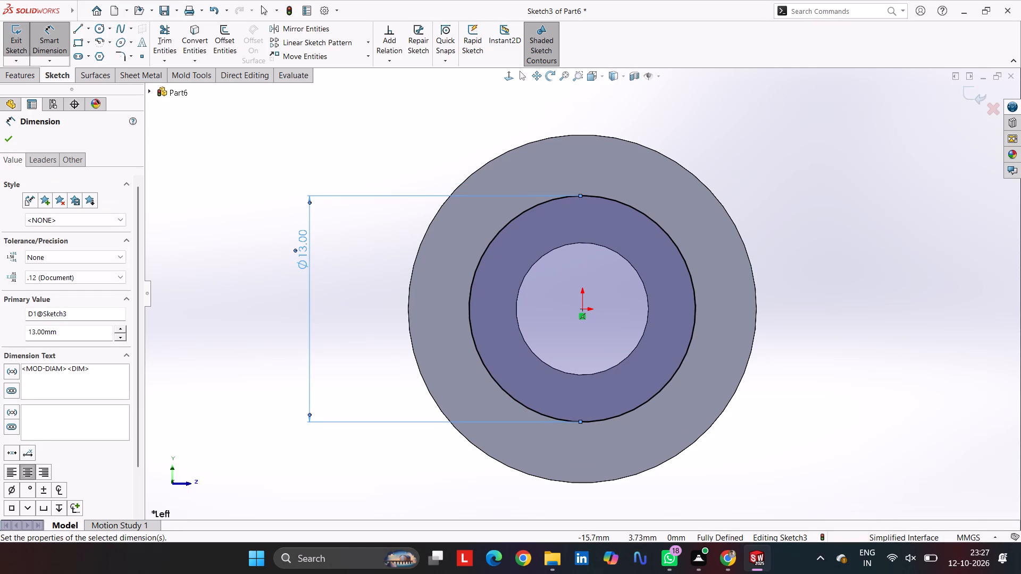
click(5, 137)
Extrude-cut the 13 mm circle as a blind cut 2 mm deep into the larger end.
click(9, 77)
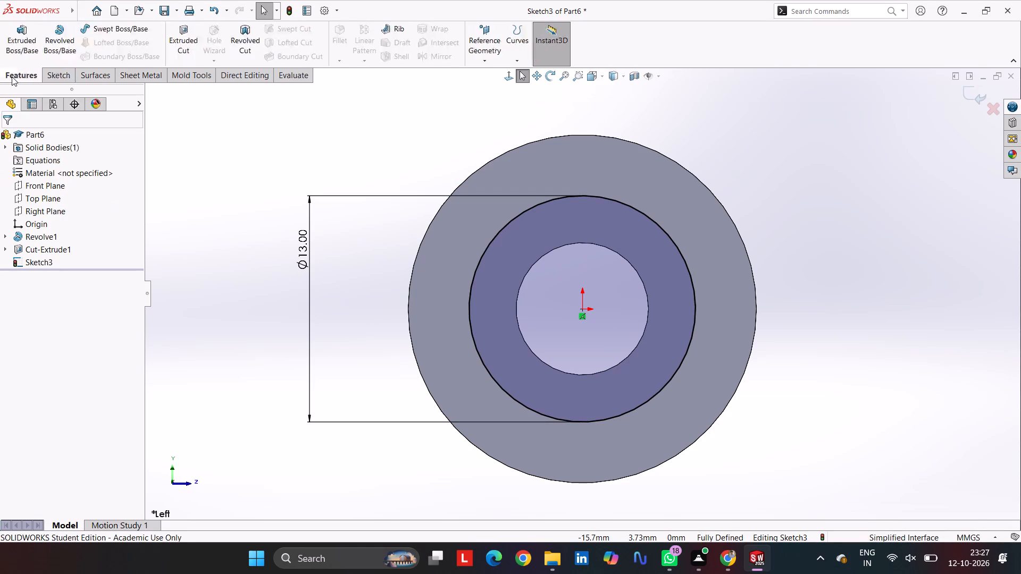
click(172, 44)
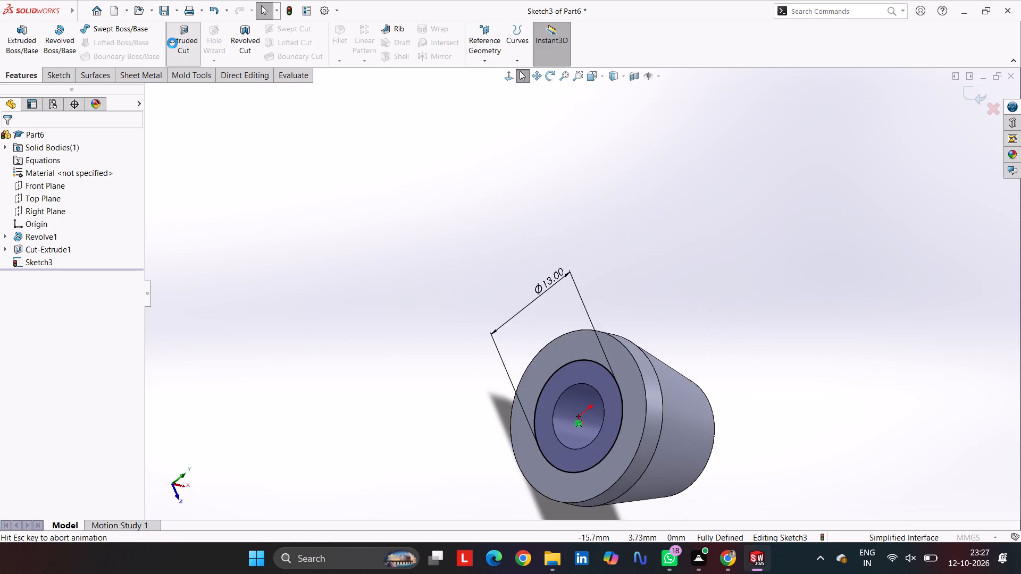
click(65, 207)
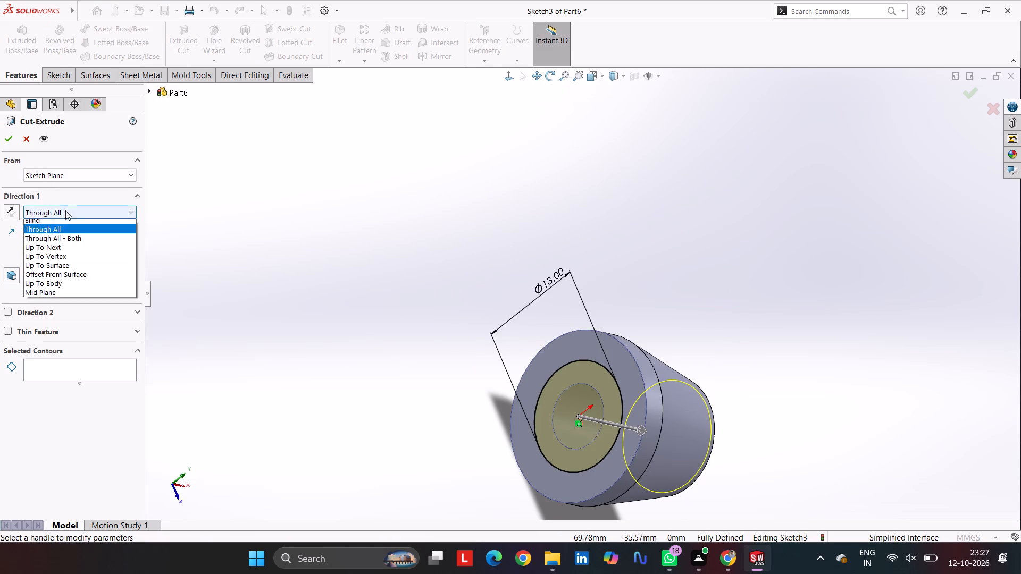
click(63, 223)
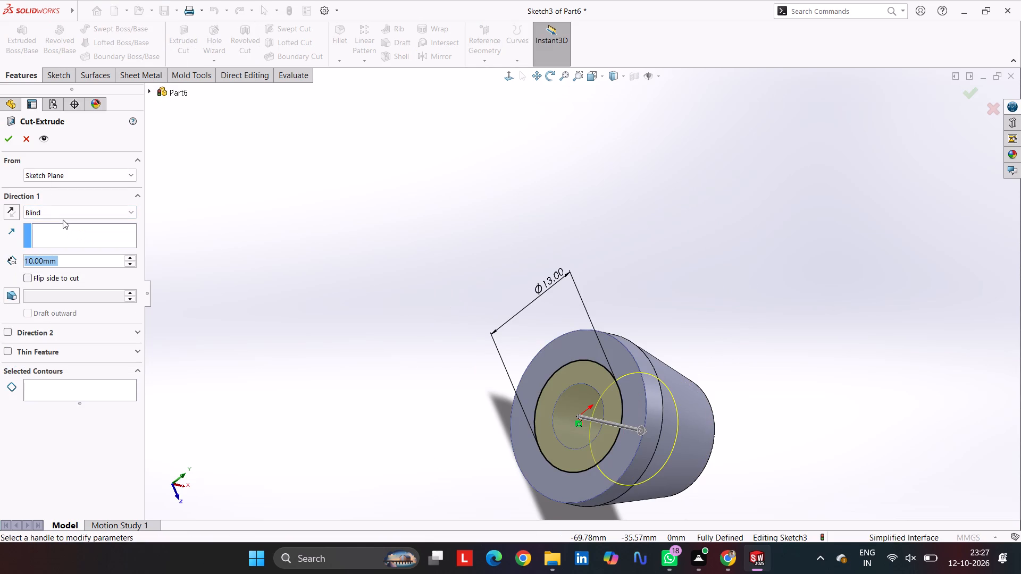
key(2)
key(Return)
key(Return)
click(360, 217)
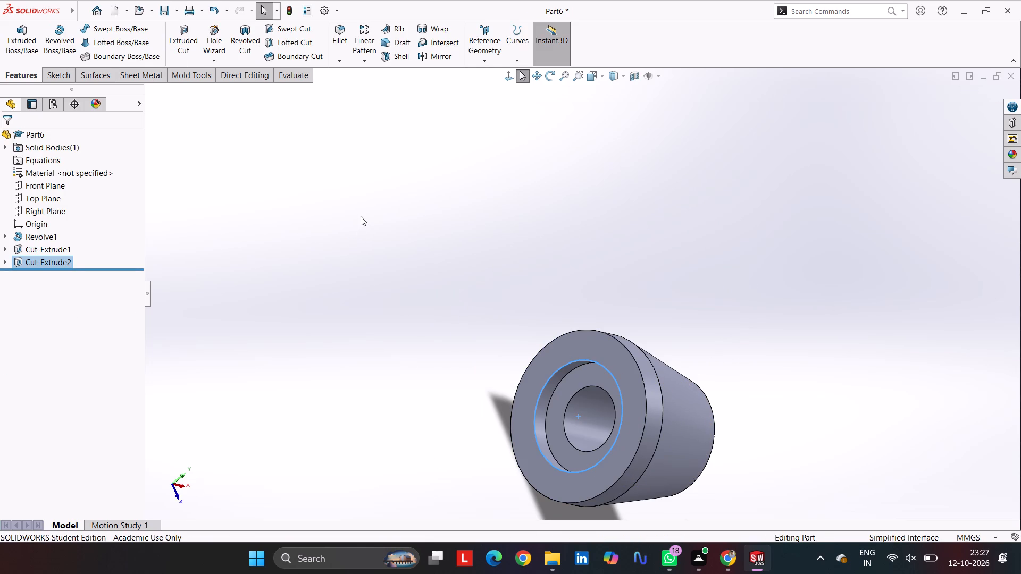
Apply the textured rubber appearance to the whole solid body.
middle_drag(365, 216, 244, 170)
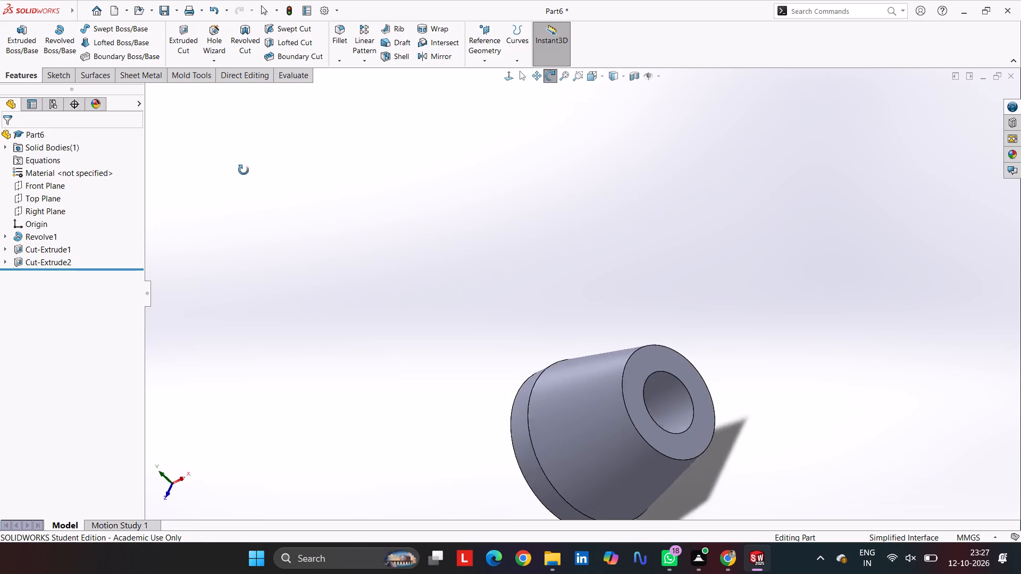
middle_drag(244, 170, 356, 324)
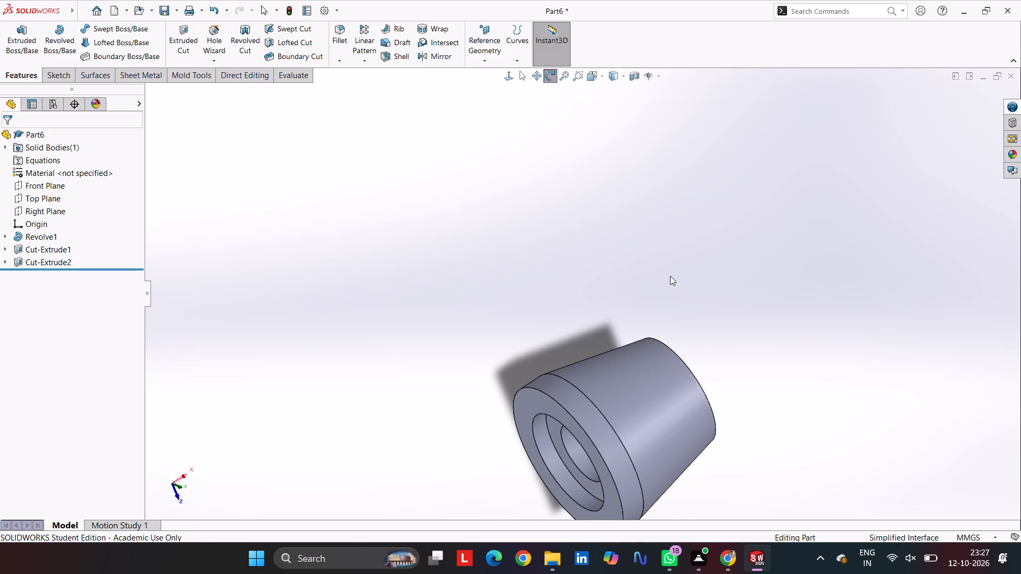
click(818, 196)
scroll(731, 367, up, 4)
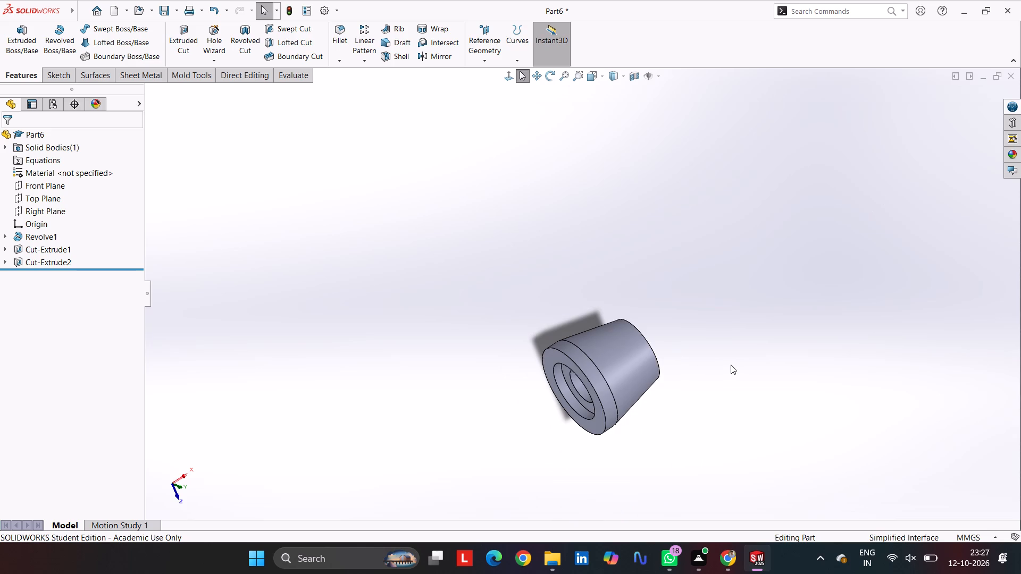
key(ctrl+7)
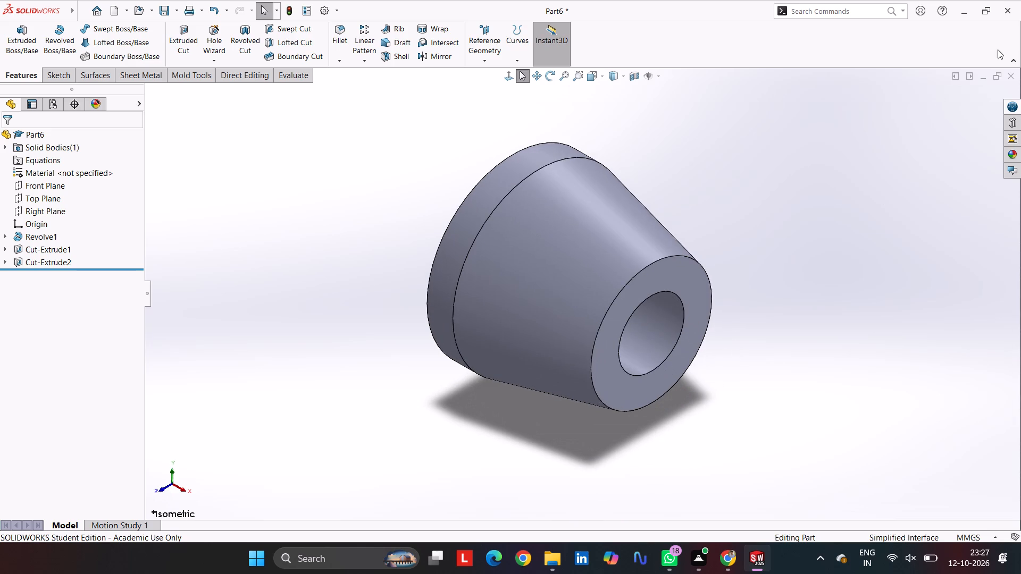
click(1006, 159)
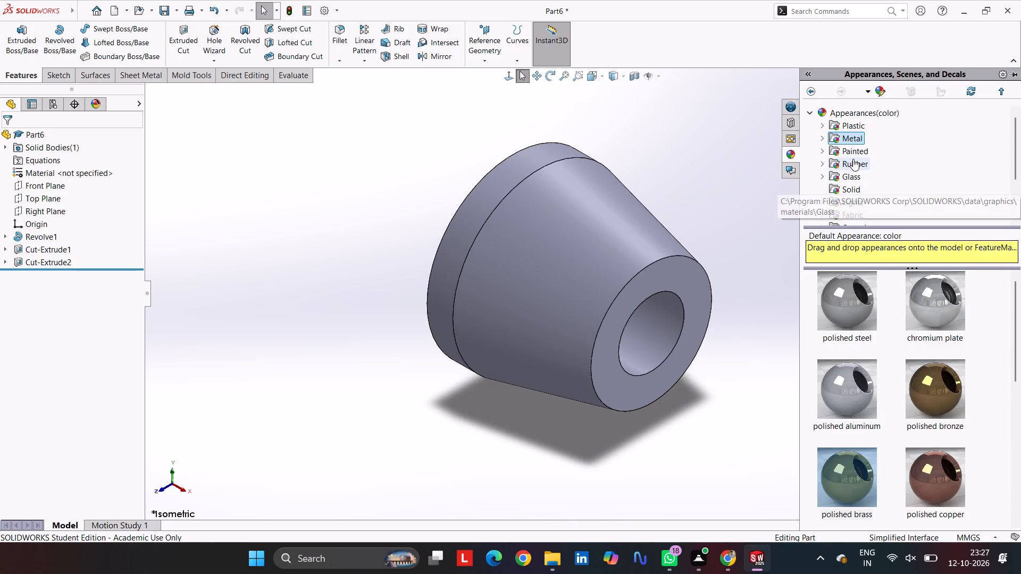
click(853, 188)
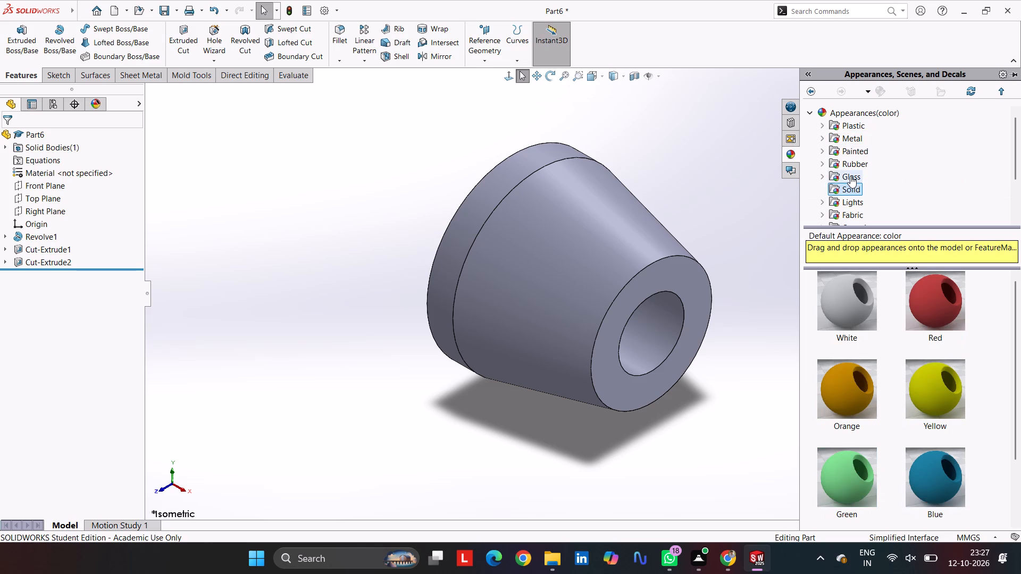
click(850, 176)
click(849, 161)
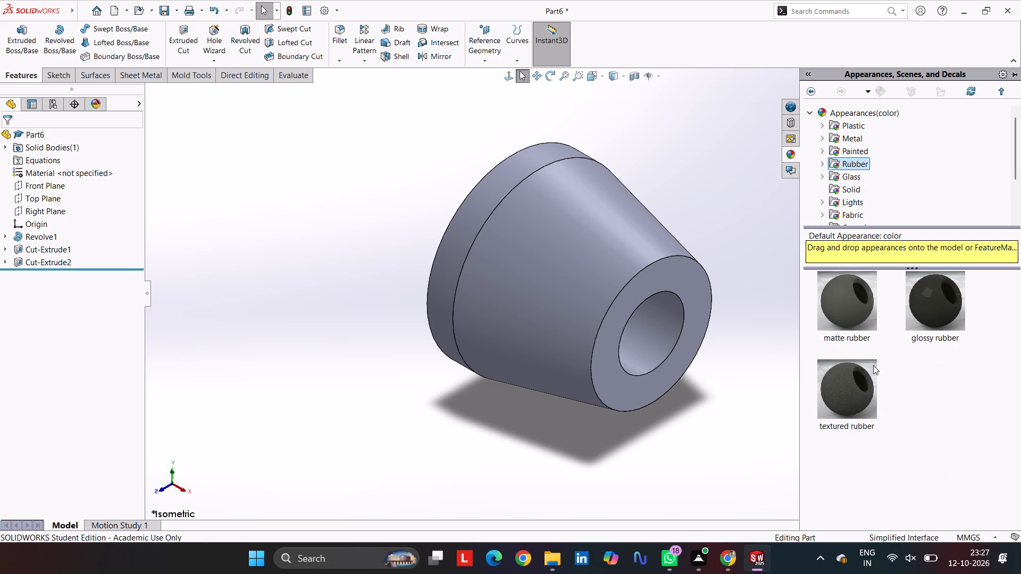
drag(865, 391, 599, 298)
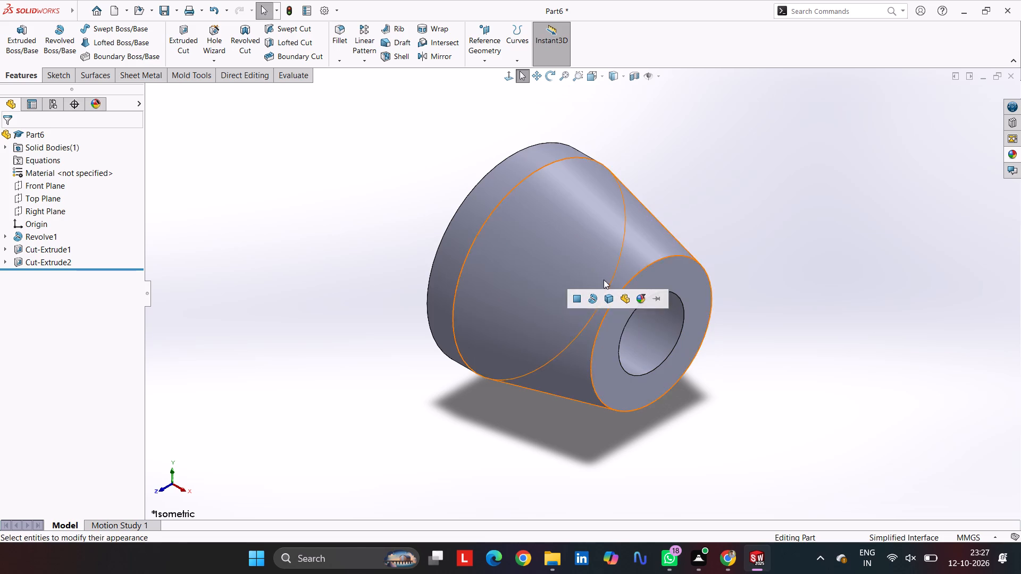
click(613, 303)
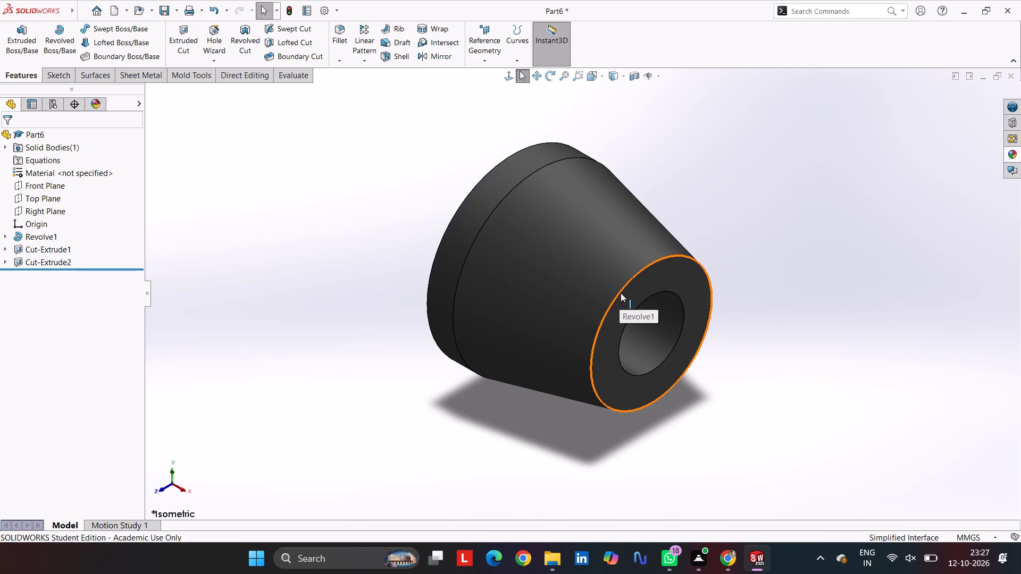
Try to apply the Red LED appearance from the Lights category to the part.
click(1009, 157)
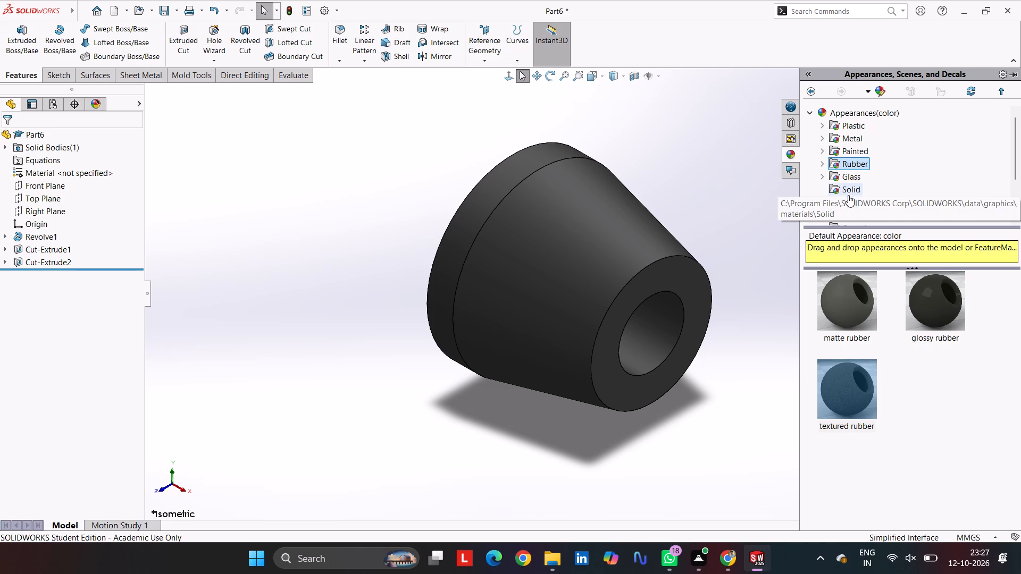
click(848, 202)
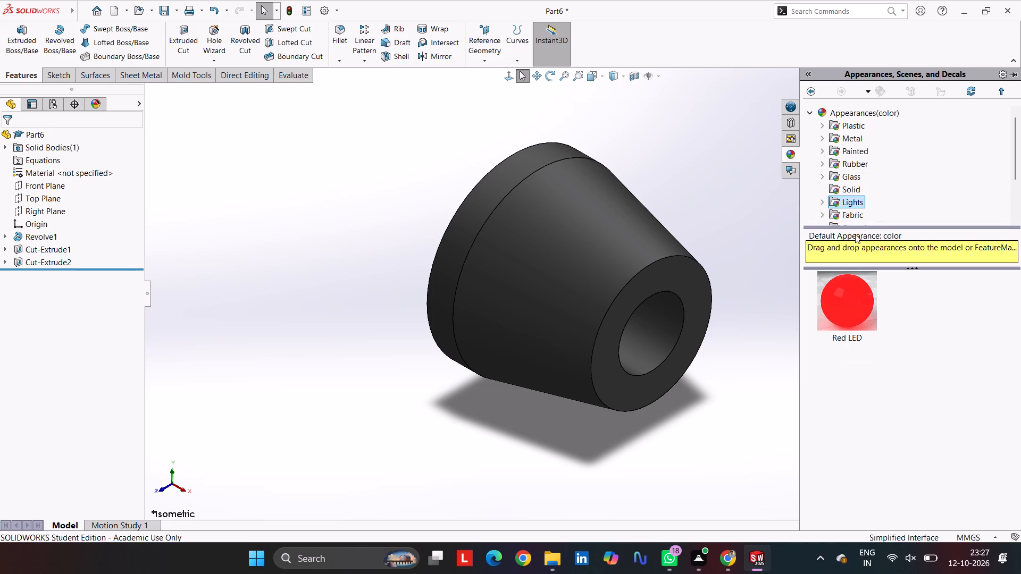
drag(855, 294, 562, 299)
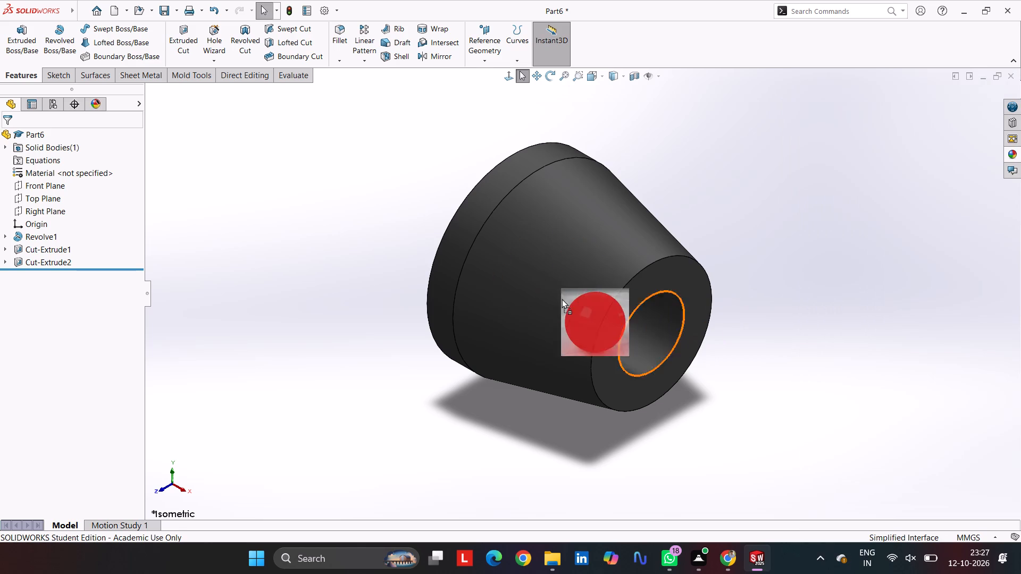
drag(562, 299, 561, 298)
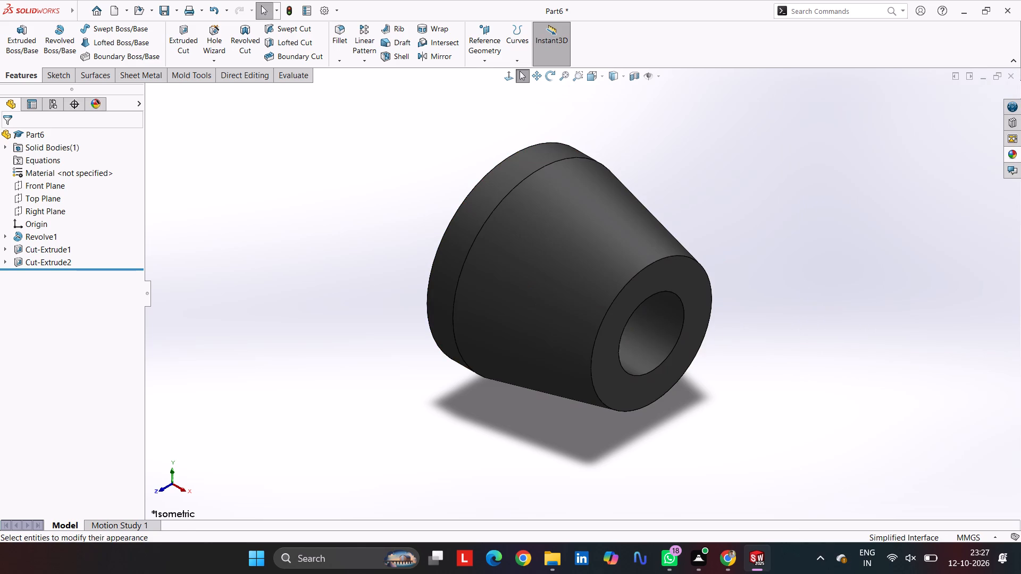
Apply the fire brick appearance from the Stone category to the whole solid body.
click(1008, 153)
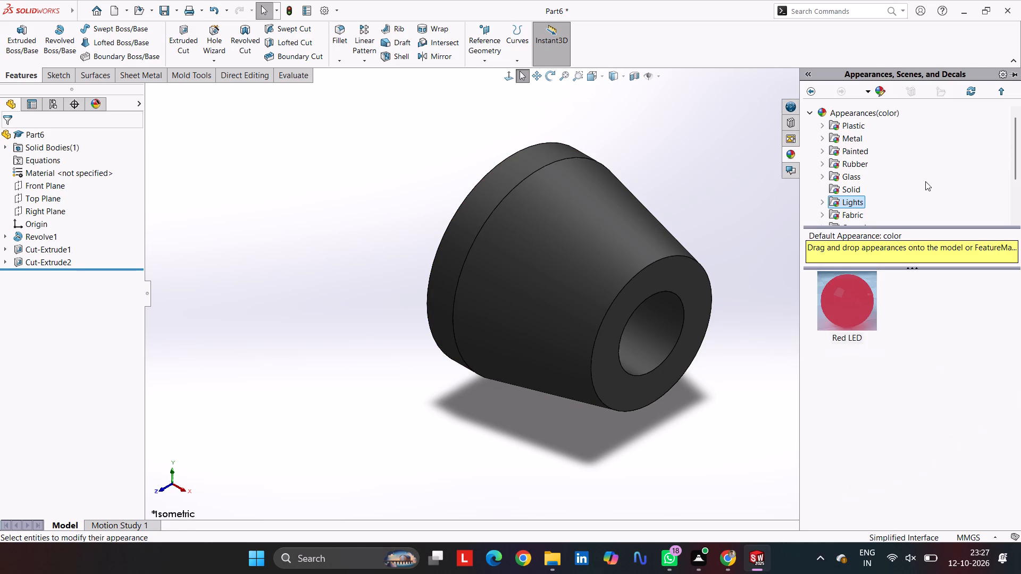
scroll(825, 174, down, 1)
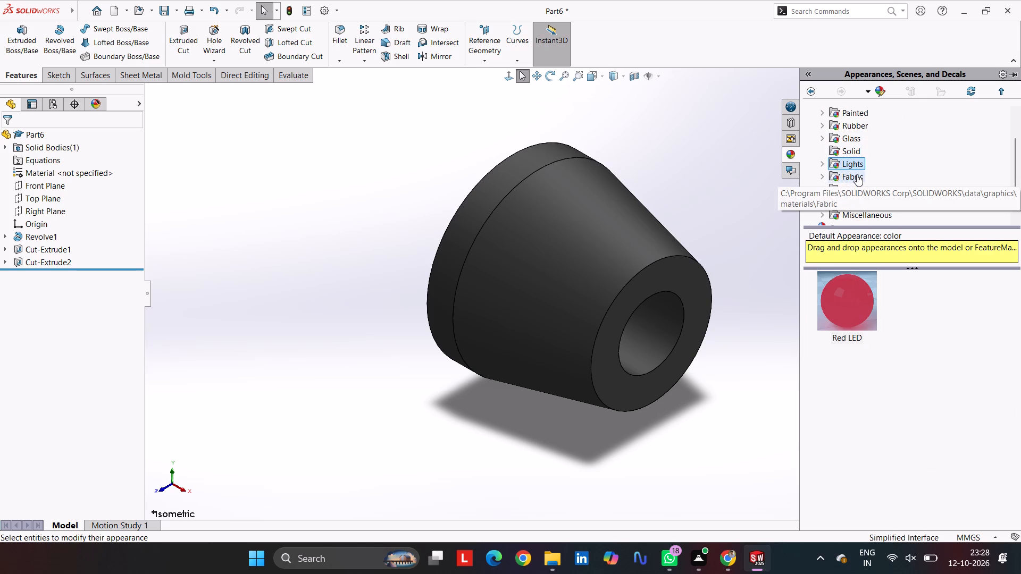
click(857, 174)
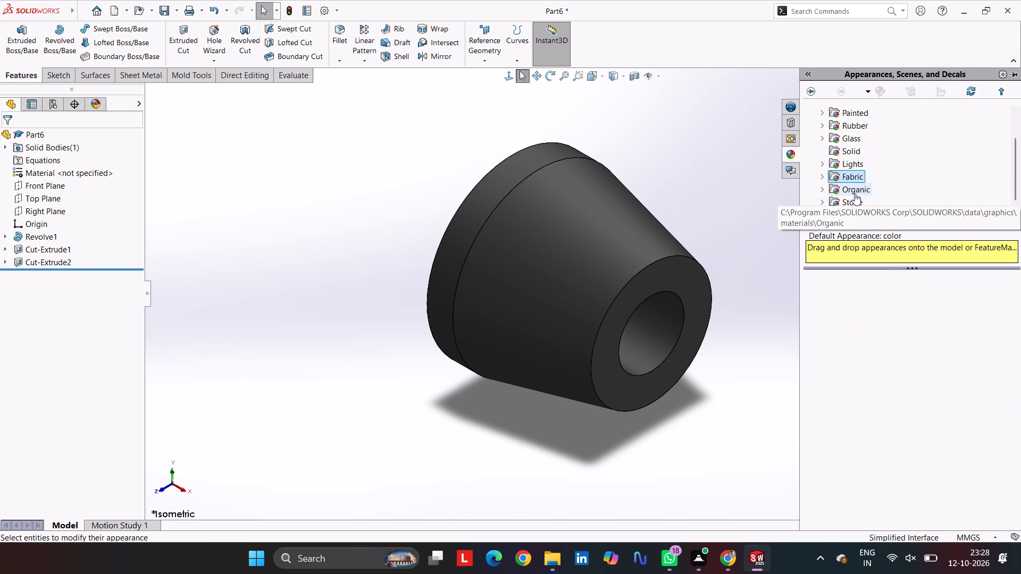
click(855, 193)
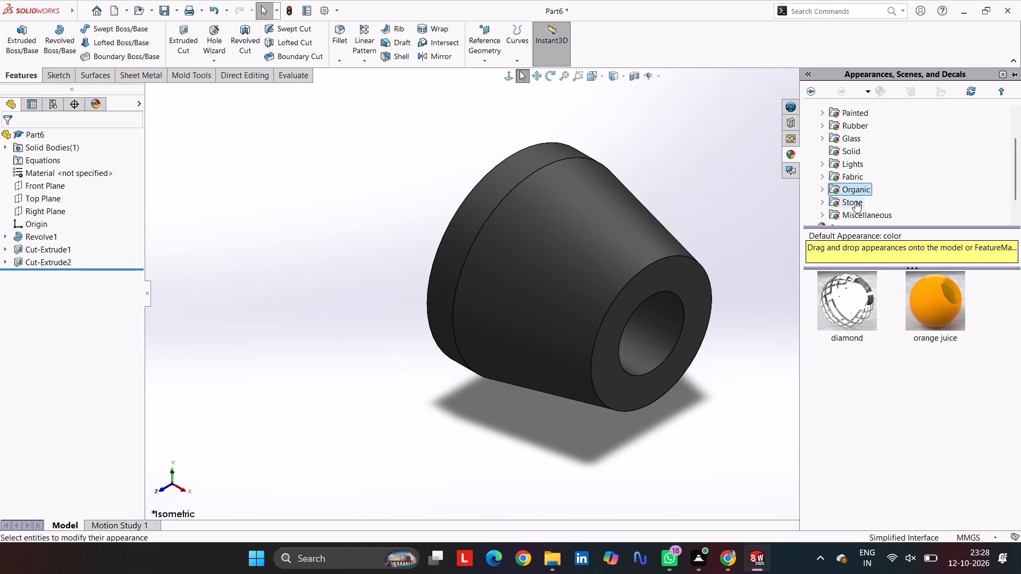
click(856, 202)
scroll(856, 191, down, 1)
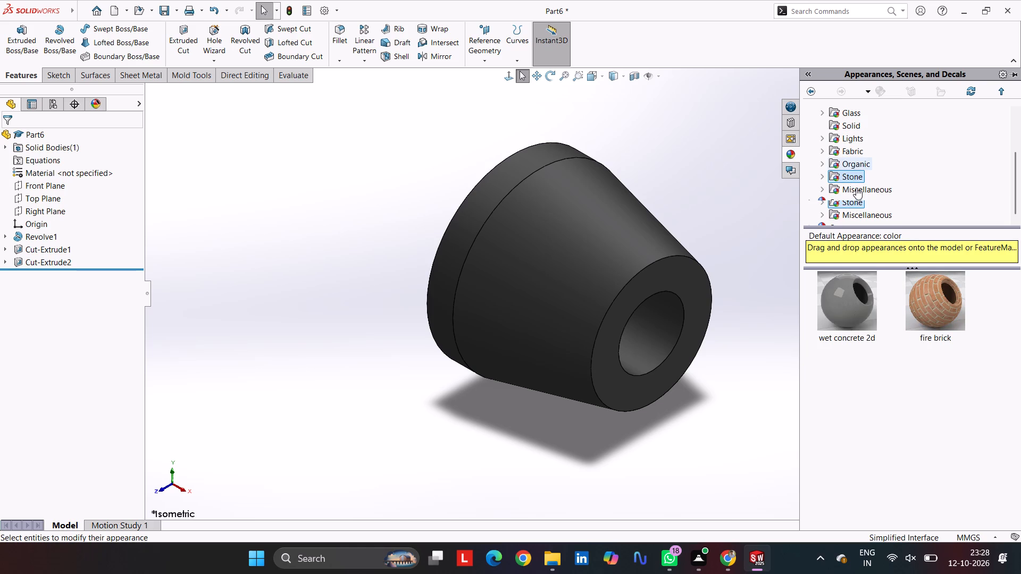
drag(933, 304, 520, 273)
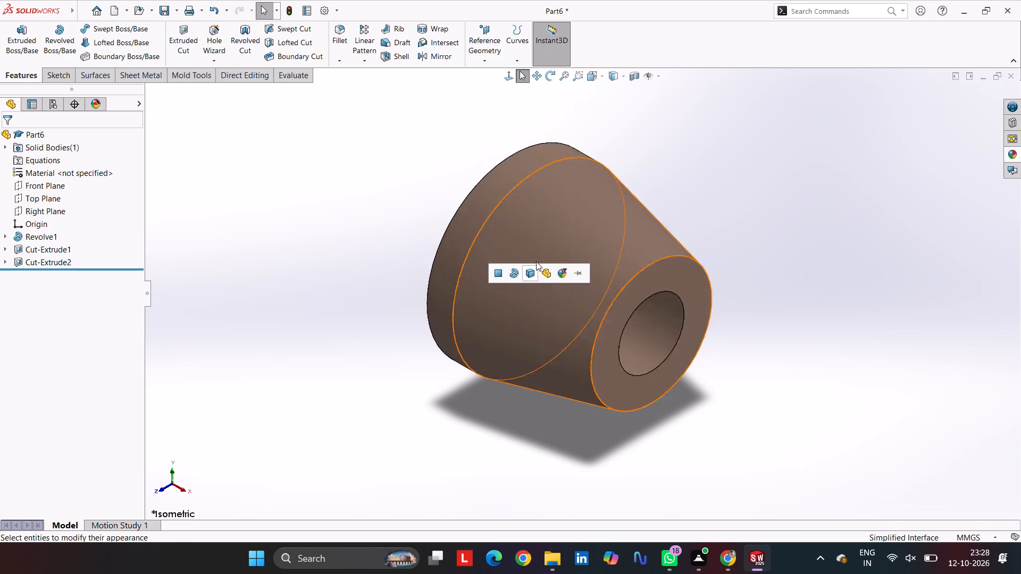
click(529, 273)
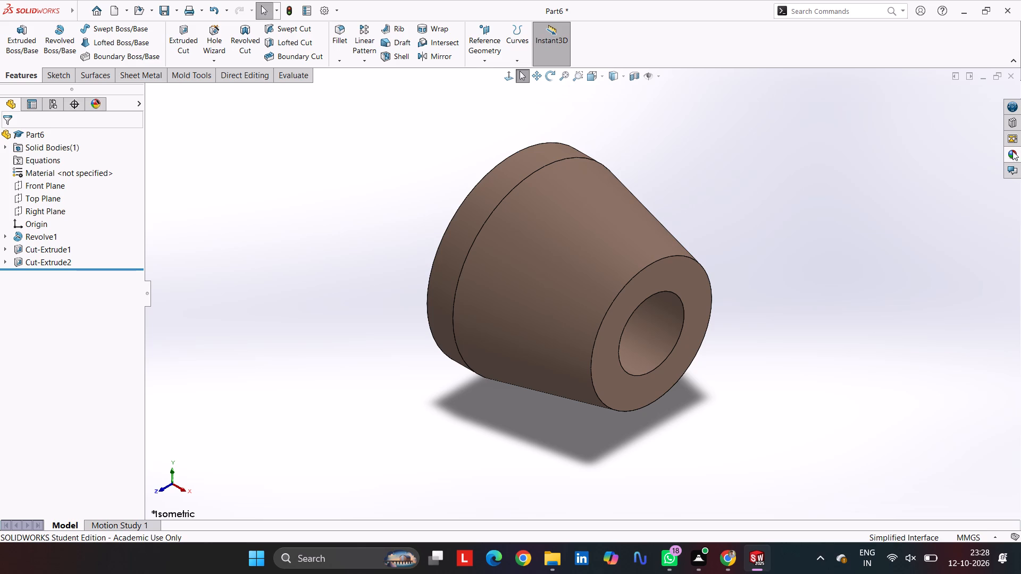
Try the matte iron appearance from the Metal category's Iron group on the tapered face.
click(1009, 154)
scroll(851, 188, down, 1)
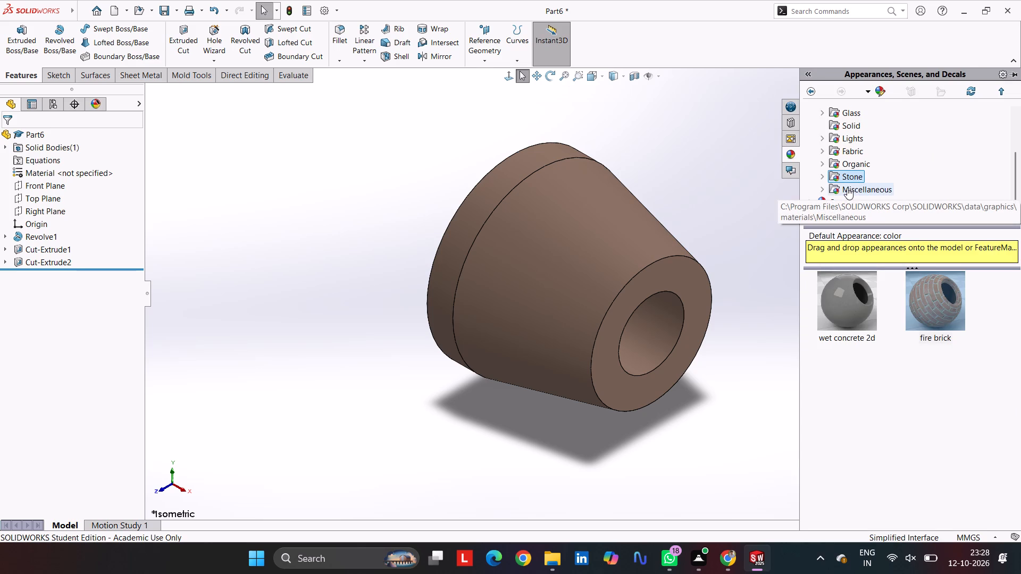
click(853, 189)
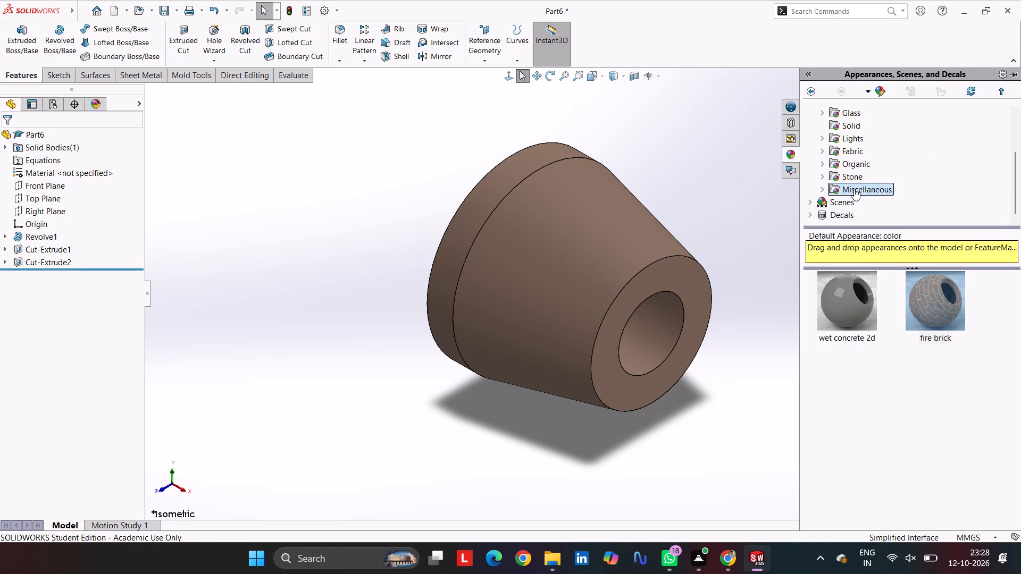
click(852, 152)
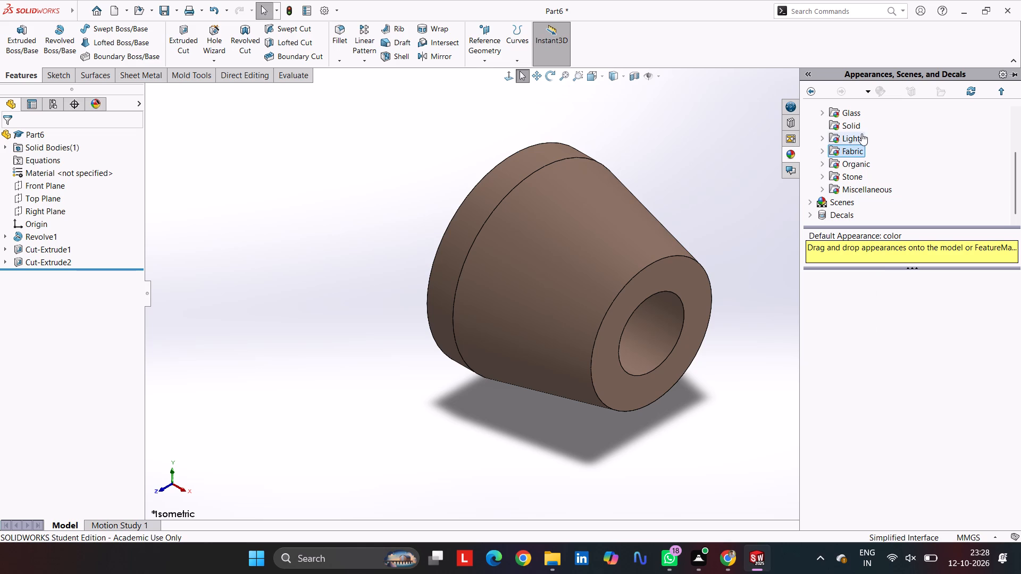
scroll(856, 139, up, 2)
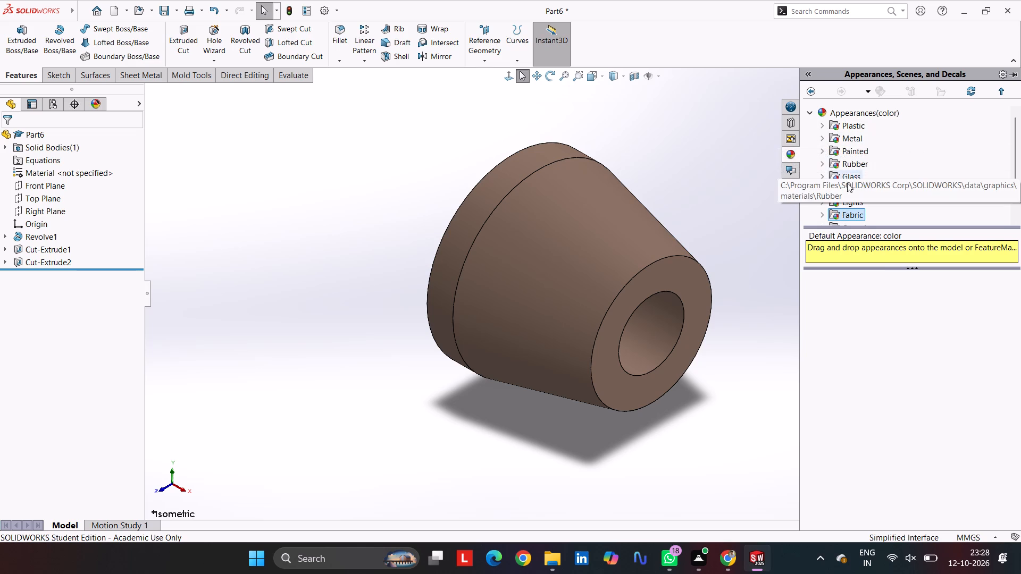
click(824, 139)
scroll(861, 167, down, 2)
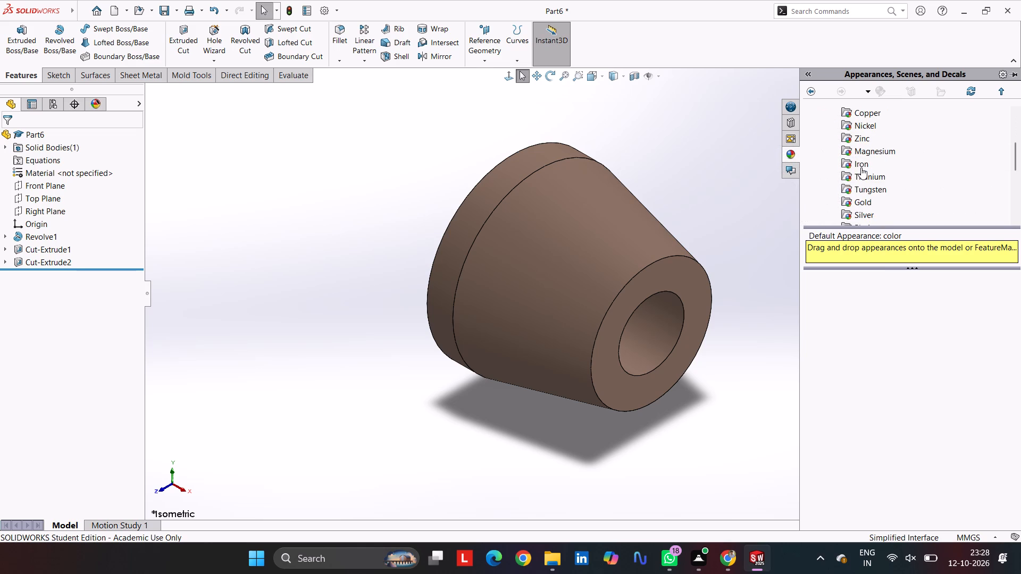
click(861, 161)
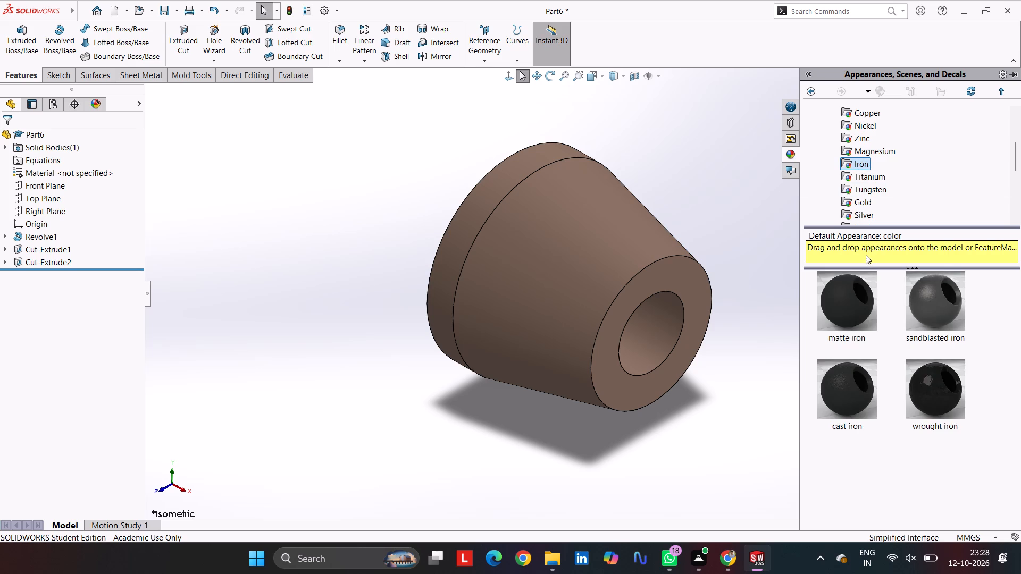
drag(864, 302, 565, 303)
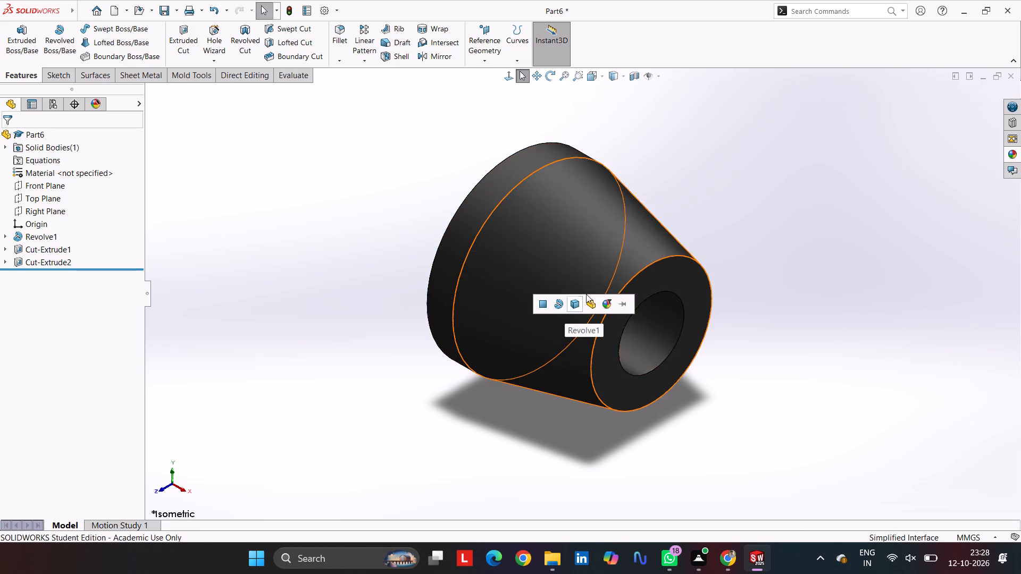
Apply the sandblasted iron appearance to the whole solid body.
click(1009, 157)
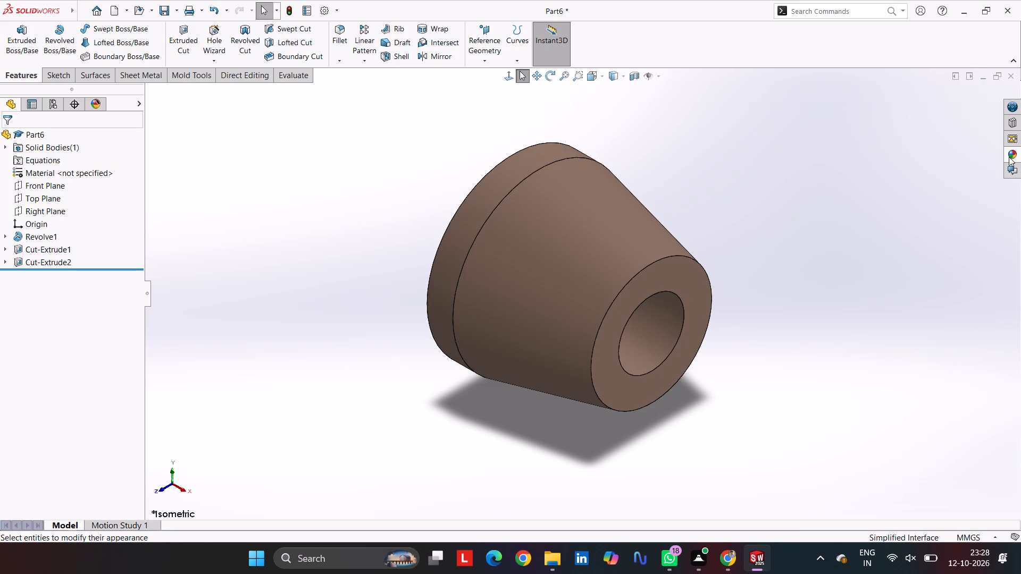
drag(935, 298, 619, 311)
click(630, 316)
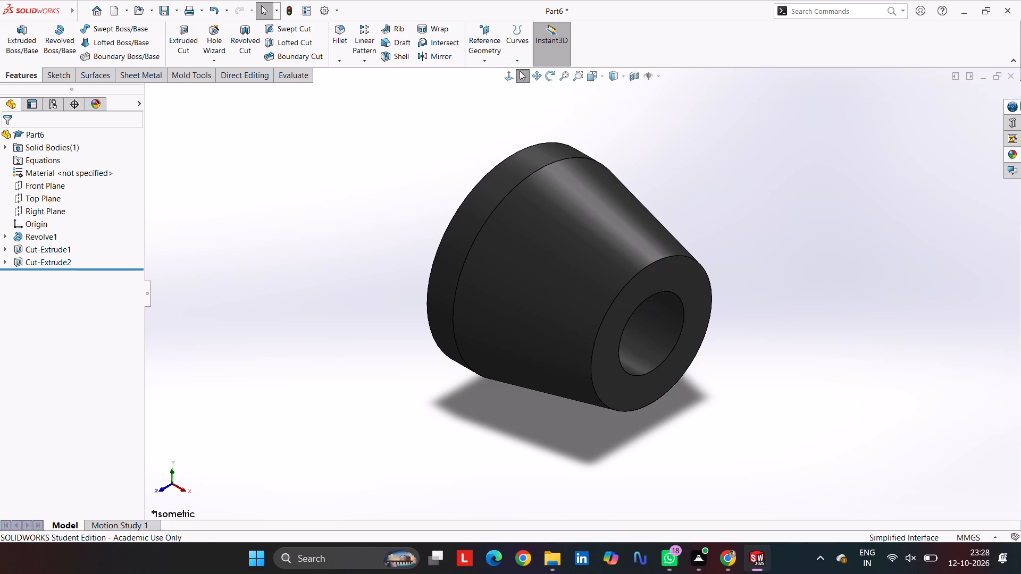
Browse the other metal appearances and apply sandblasted nickel to the whole solid body.
click(1007, 156)
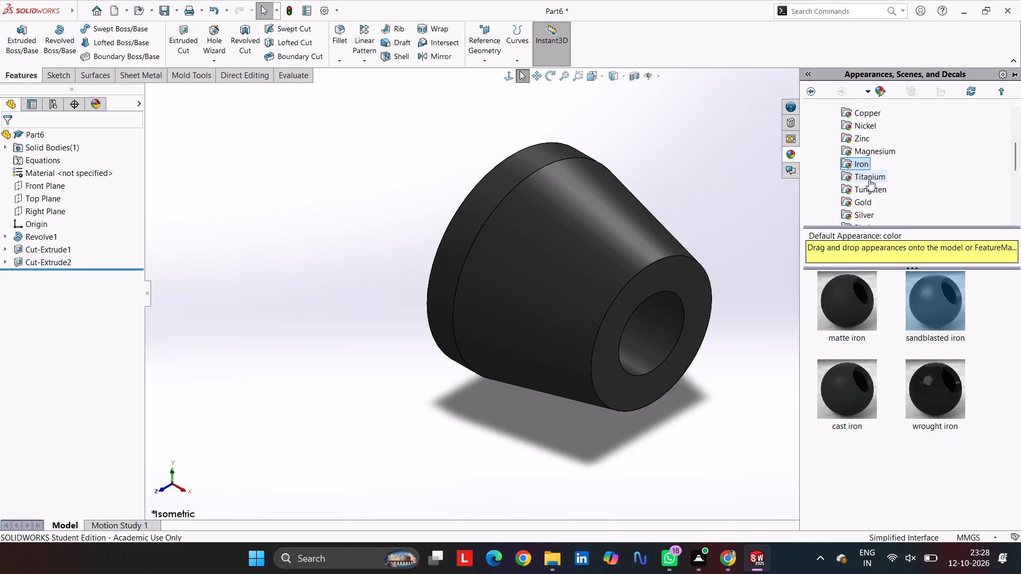
click(869, 181)
click(862, 188)
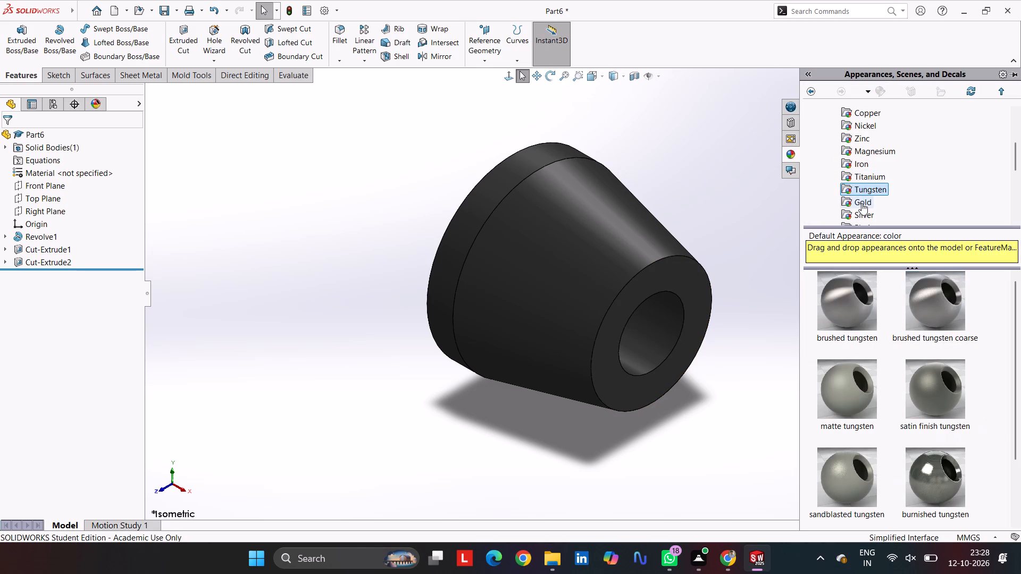
click(861, 203)
click(864, 158)
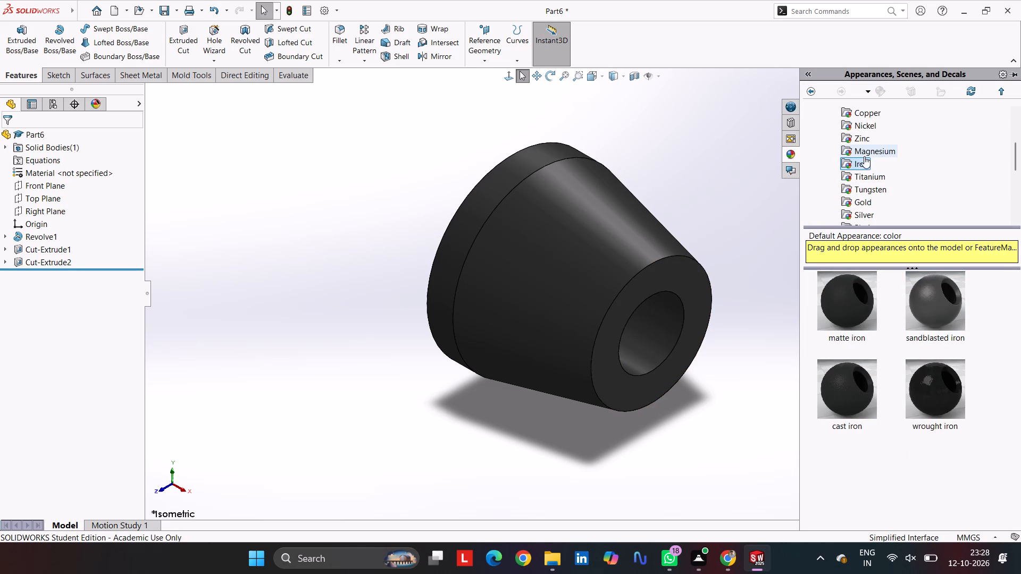
click(866, 153)
click(852, 137)
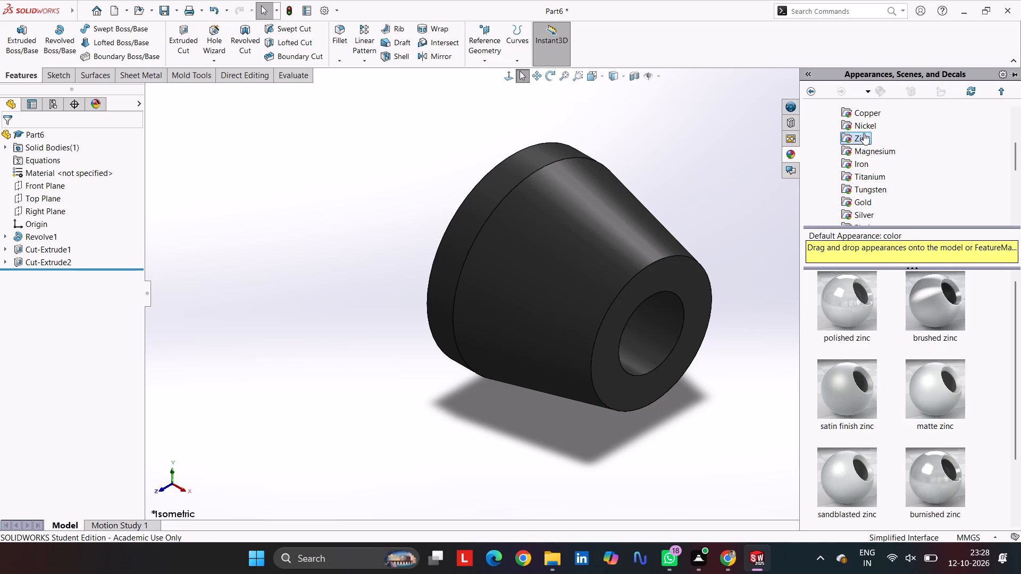
click(868, 125)
click(865, 114)
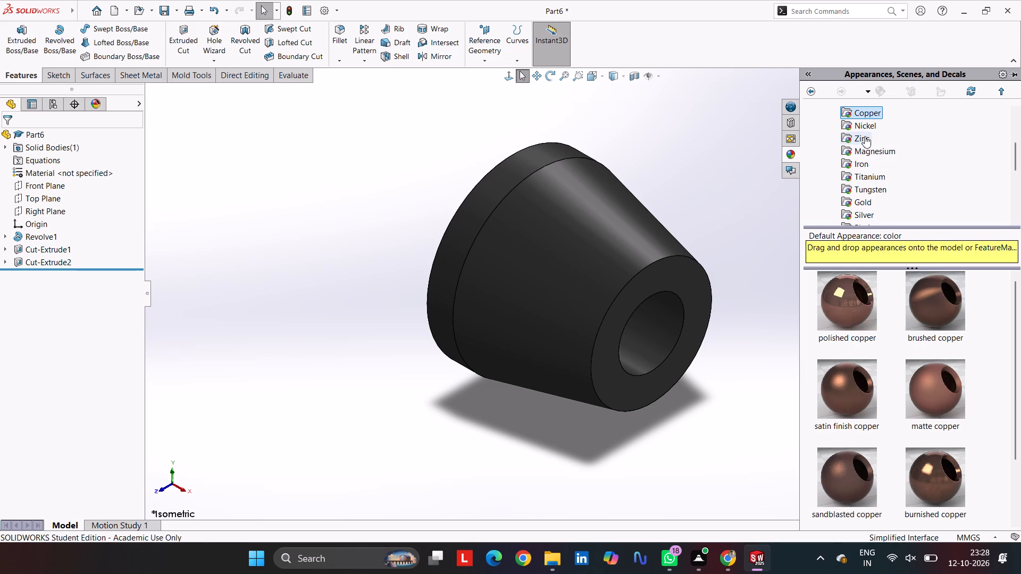
click(865, 122)
drag(930, 482, 656, 315)
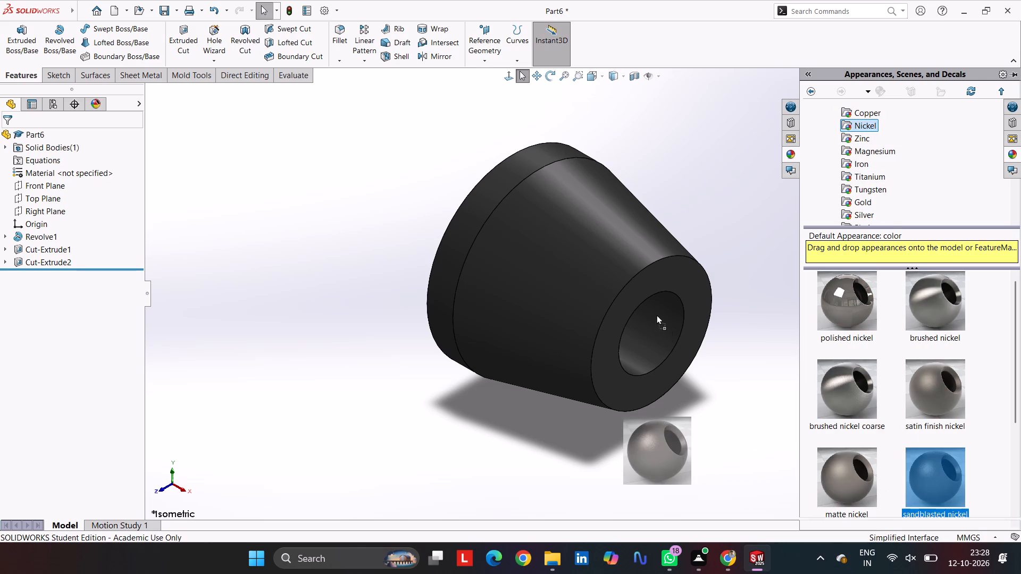
drag(656, 315, 650, 307)
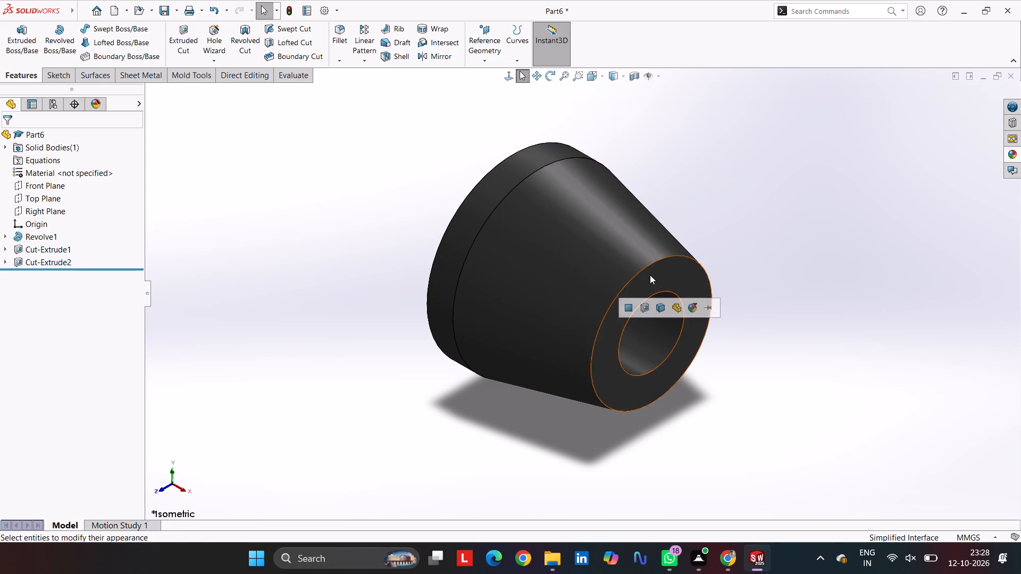
click(661, 308)
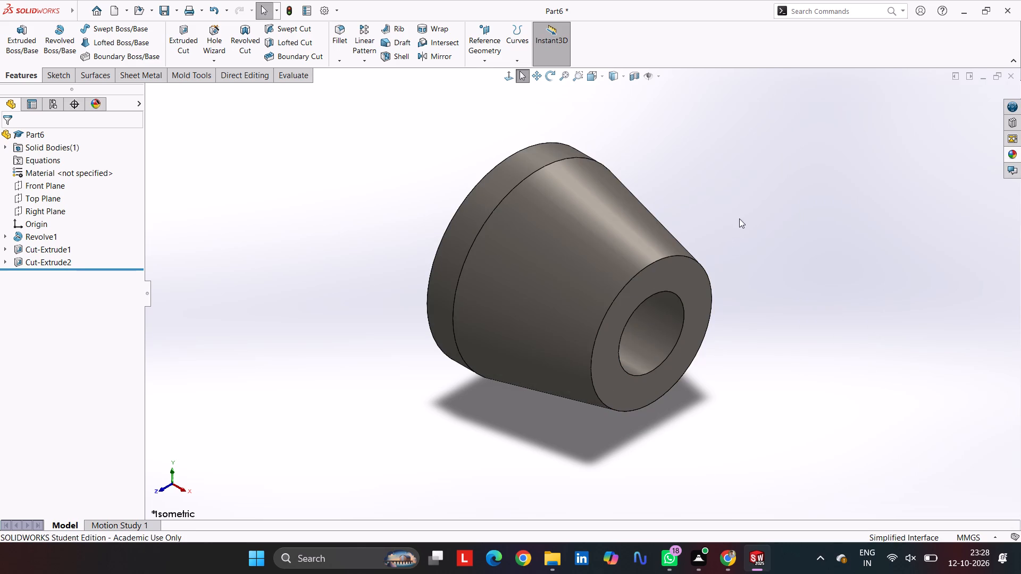
click(743, 210)
Begin saving the part and create a new folder named C clamp Assembly inside the Desktop's PROJECT folder.
click(166, 10)
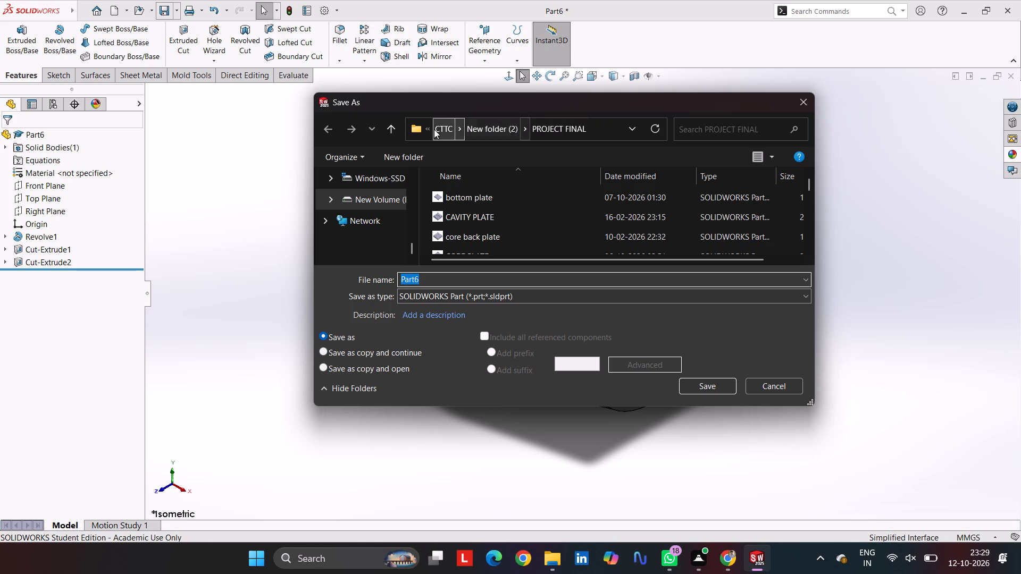
scroll(388, 191, up, 3)
click(386, 173)
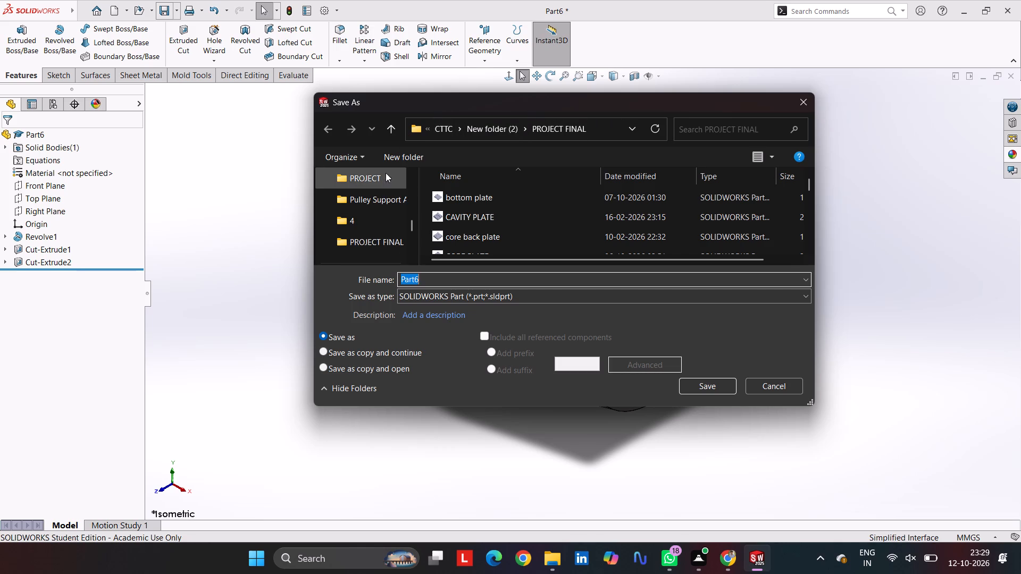
scroll(550, 205, down, 2)
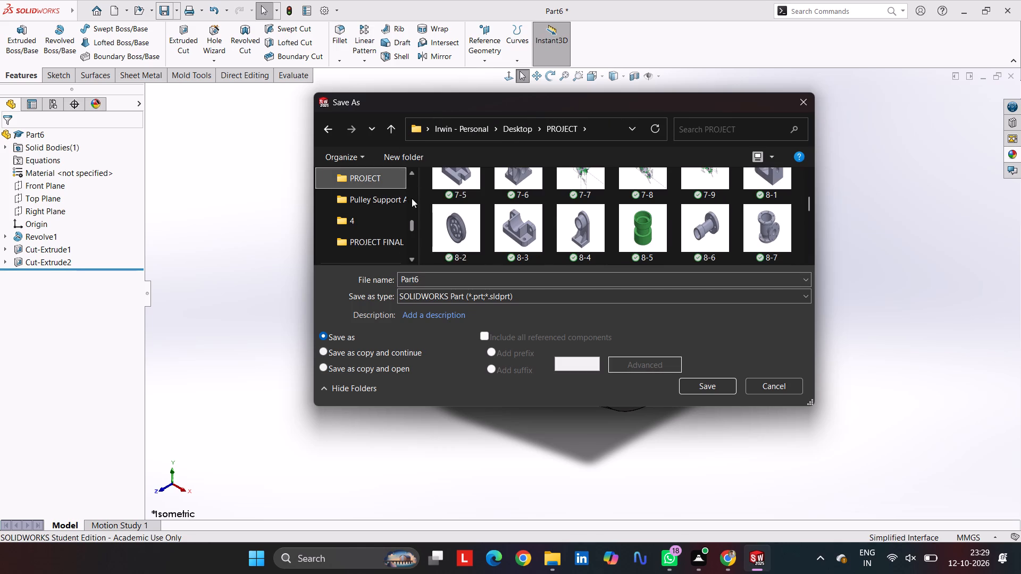
right_click(426, 201)
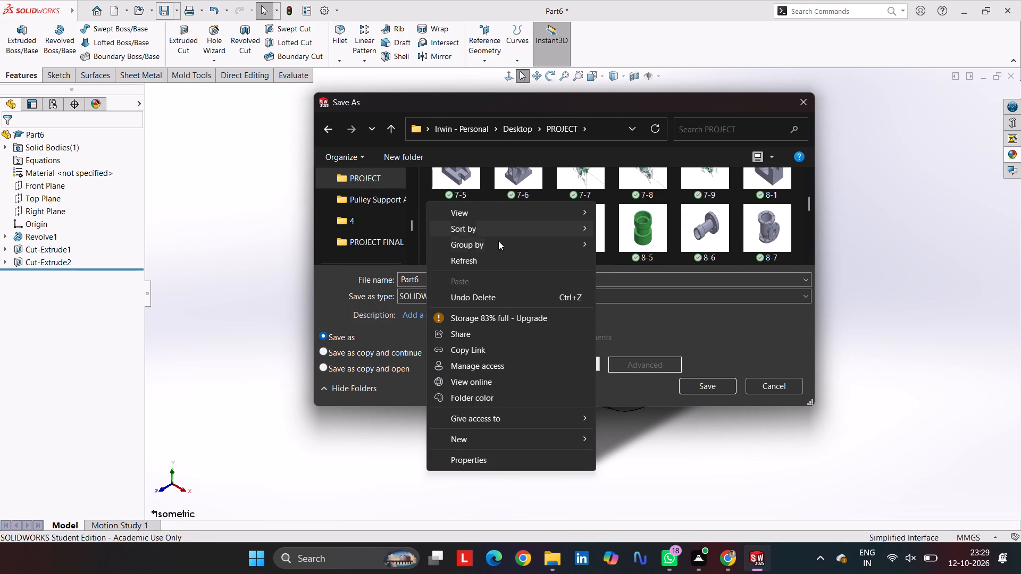
click(504, 437)
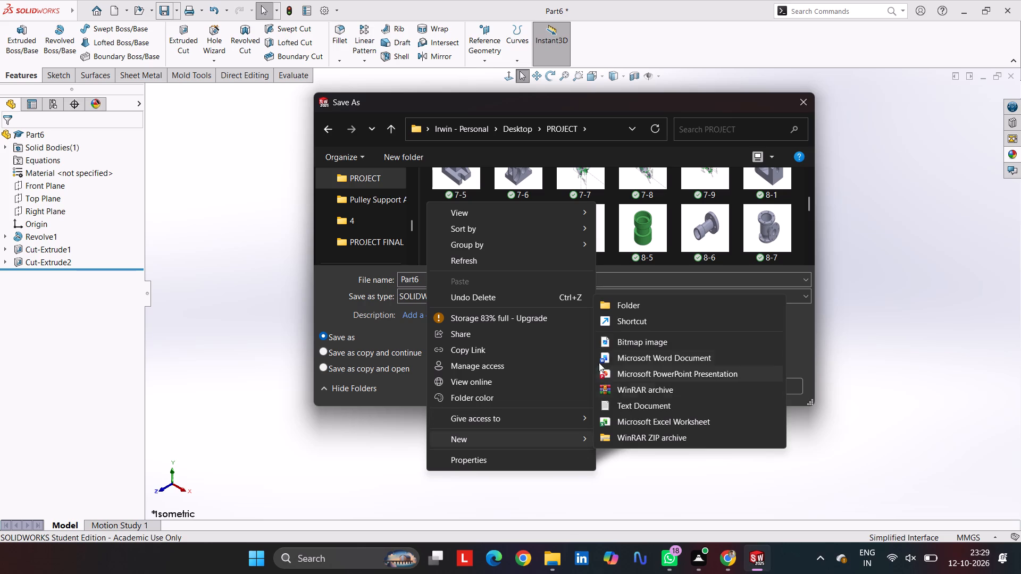
click(618, 311)
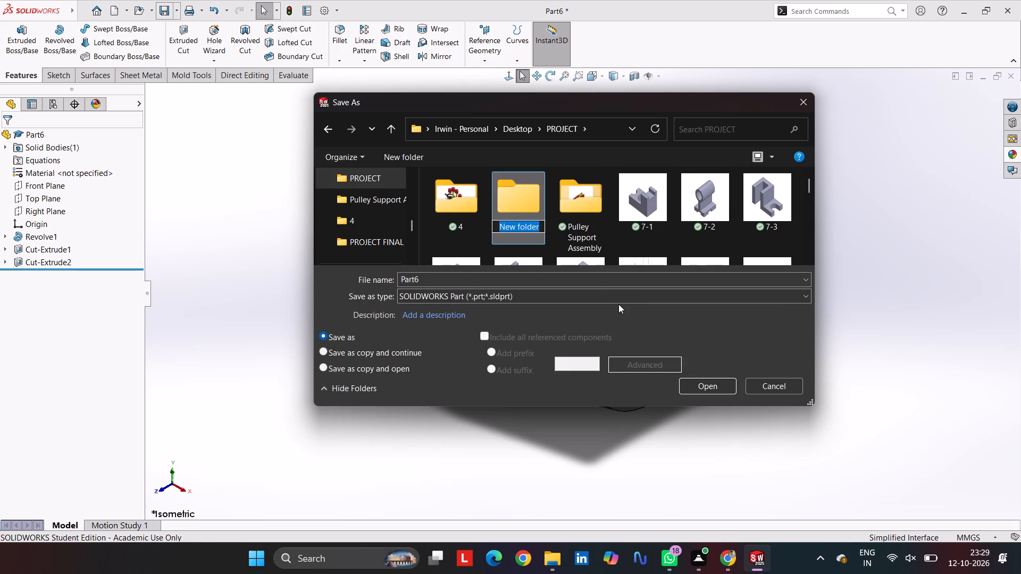
key(c)
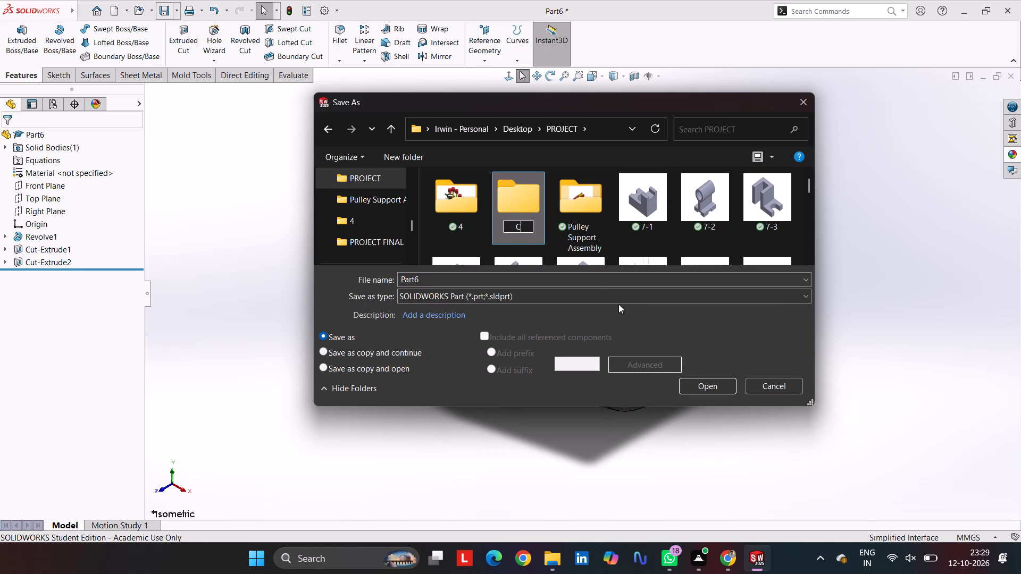
key(space)
text(clamp)
key(space)
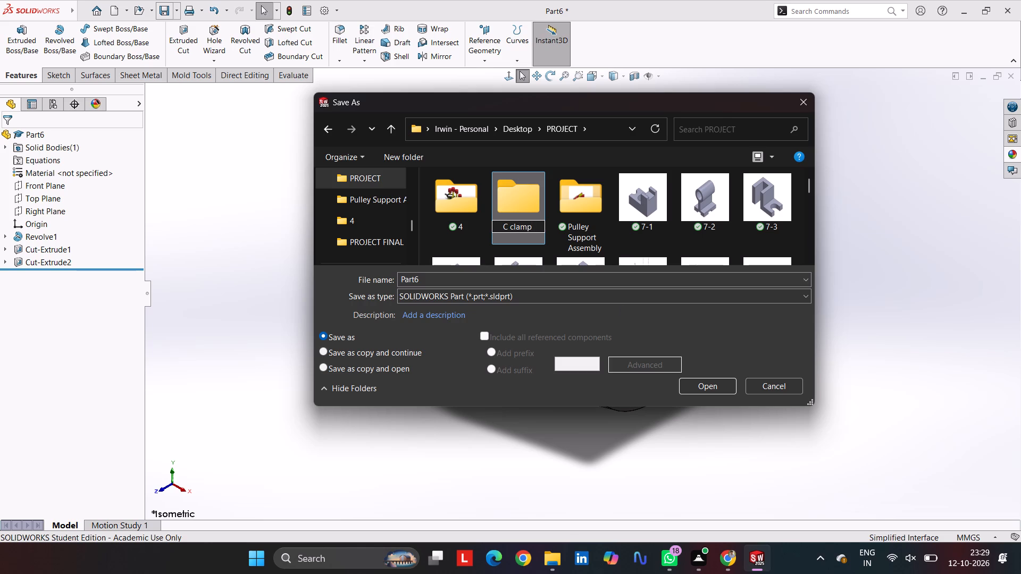
key(a)
text(ssemb)
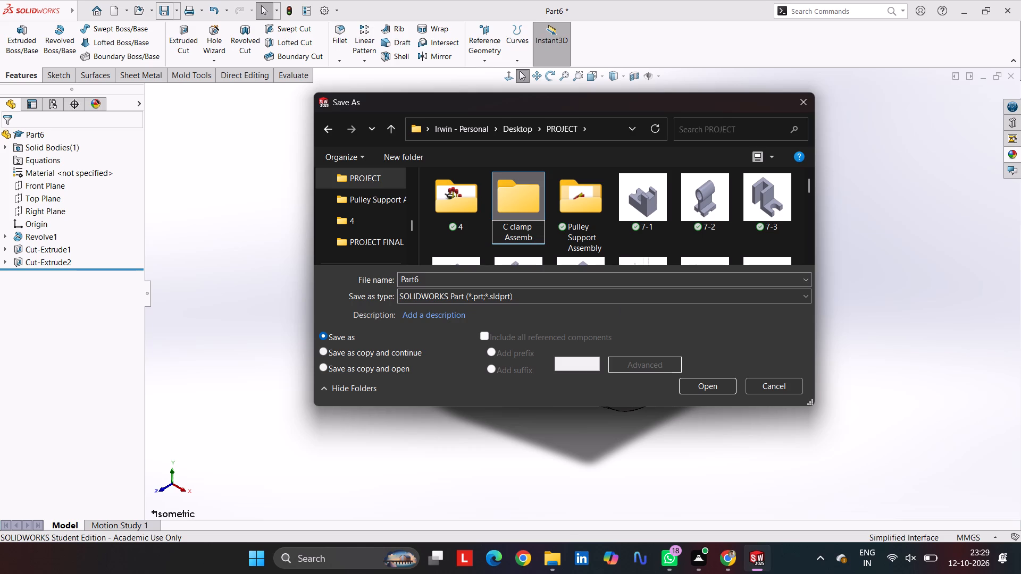
text(ly)
double_click(513, 180)
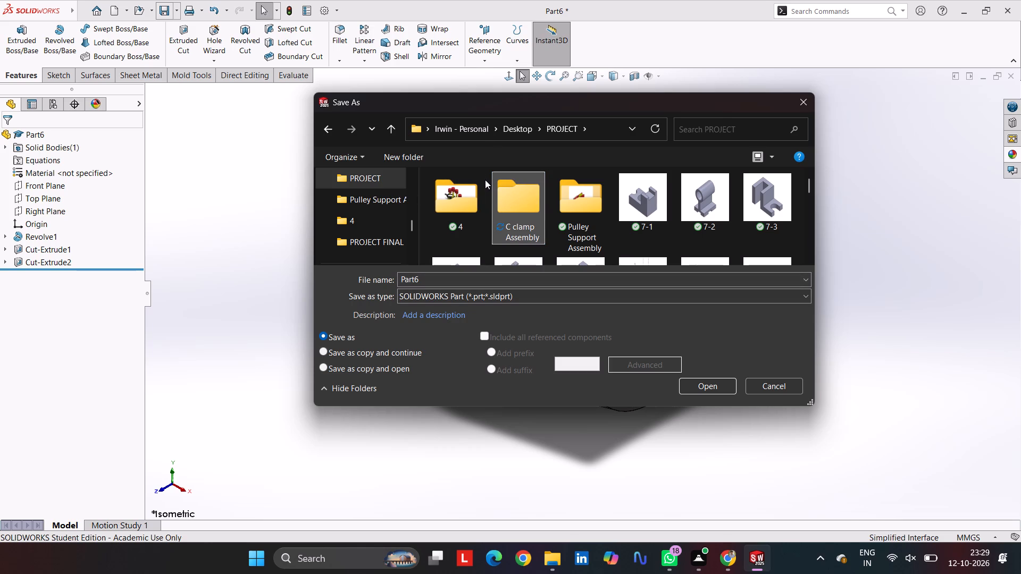
click(486, 179)
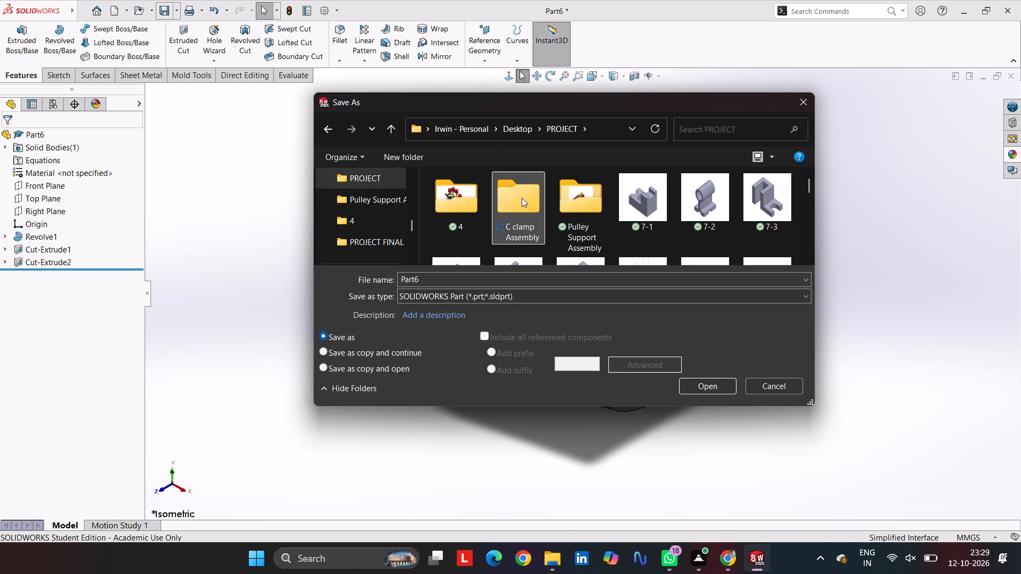
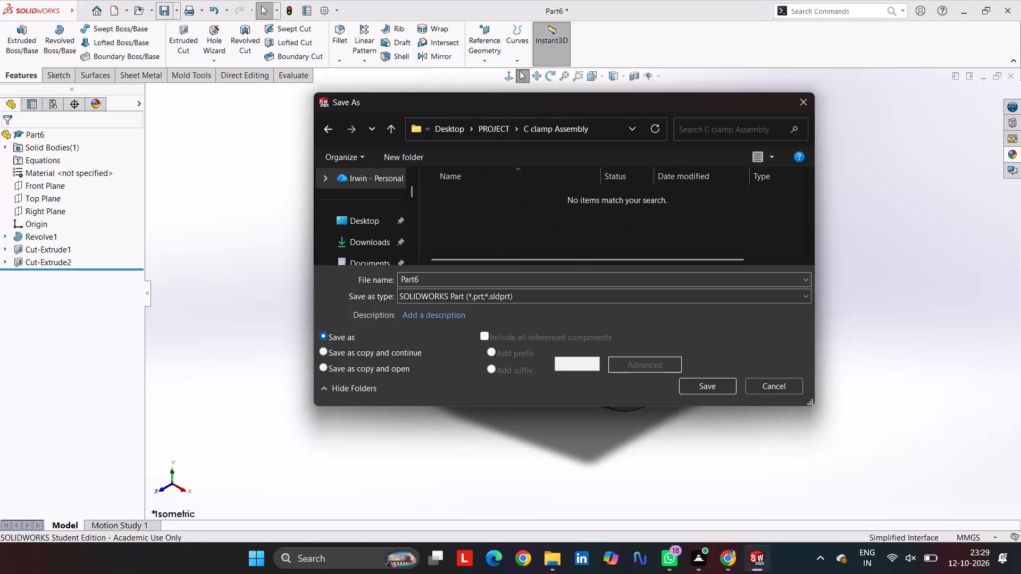
Name the part file Bush and save it as a SOLIDWORKS part in the C clamp Assembly folder.
click(552, 232)
drag(433, 277, 287, 306)
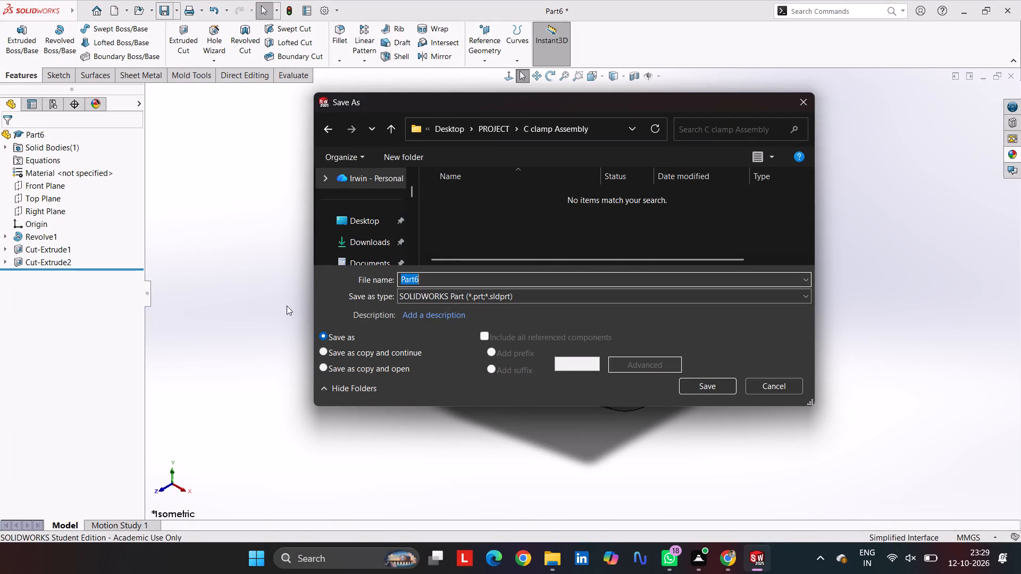
drag(287, 306, 284, 306)
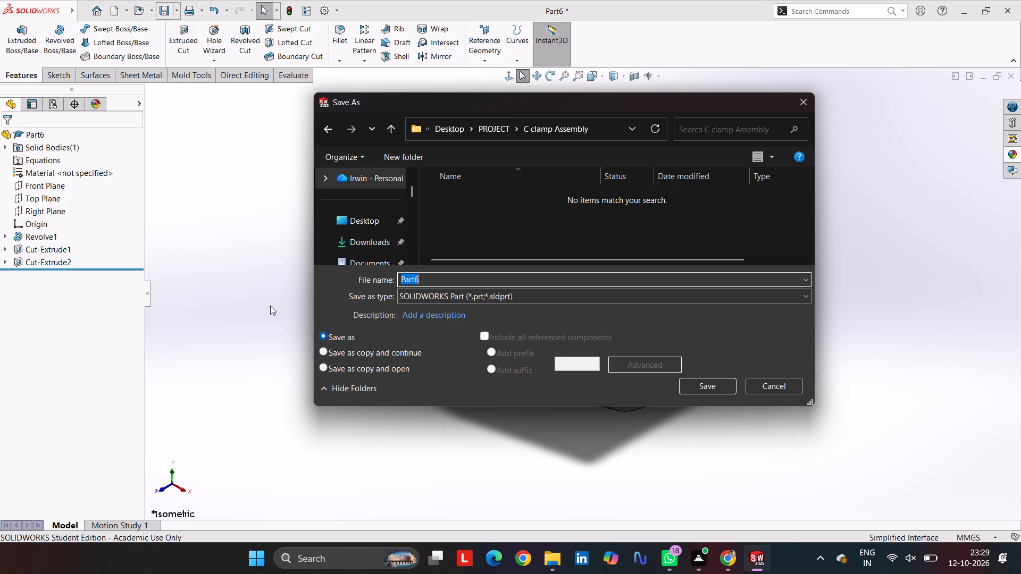
text(usg)
key(BackSpace)
key(h)
click(704, 390)
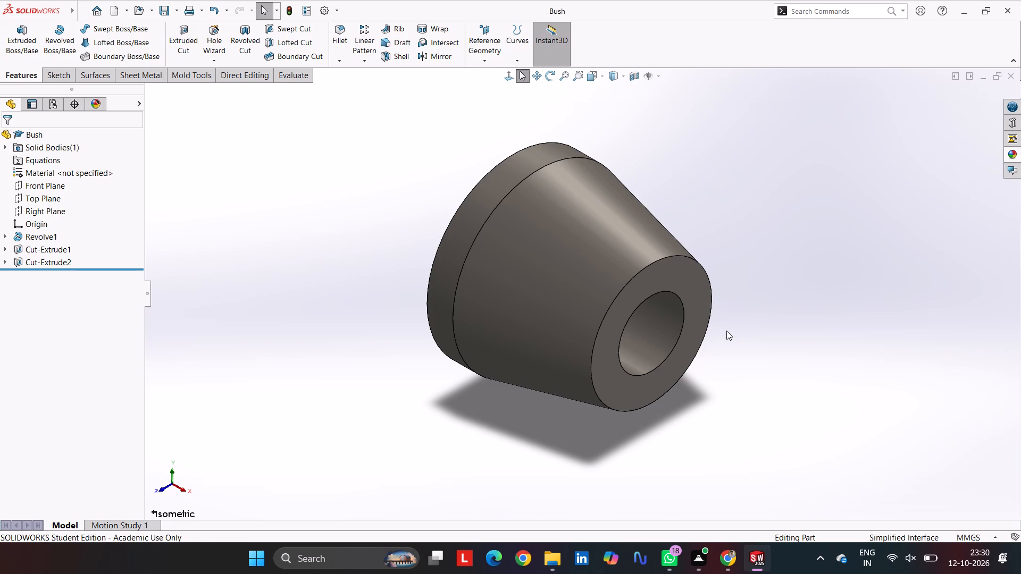
Create a new, empty part document for the next component.
key(ctrl+n)
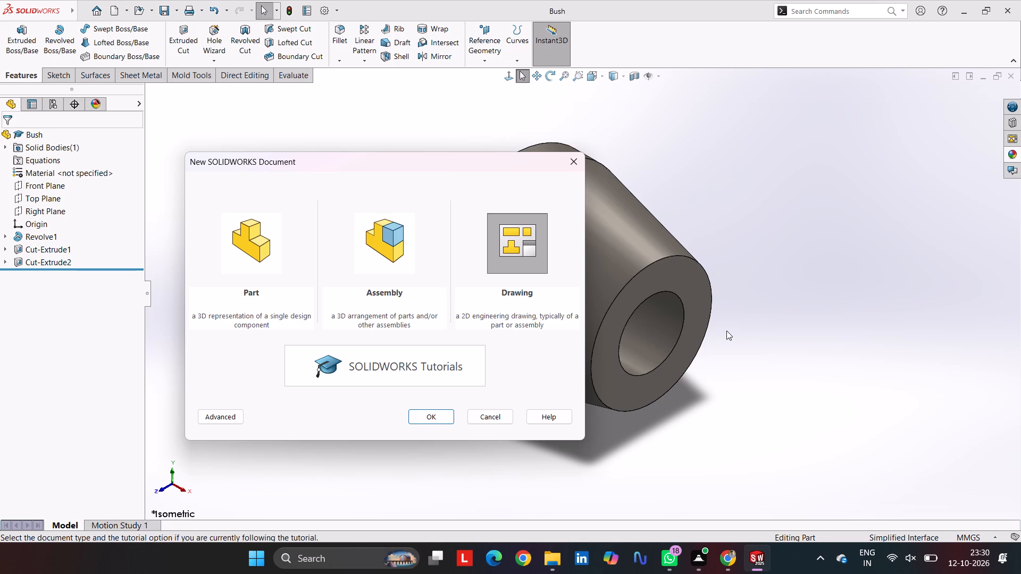
key(Left)
key(Left)
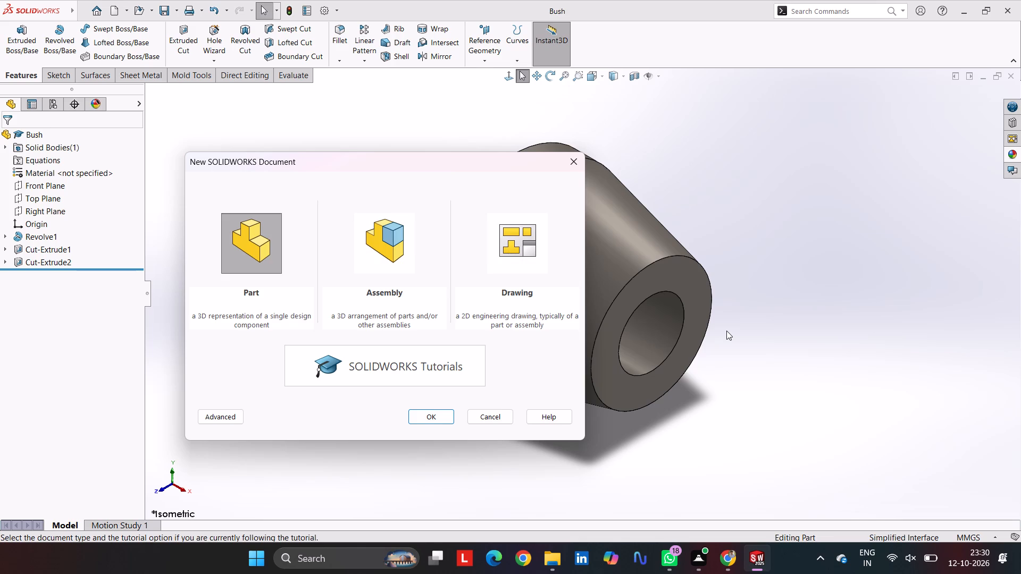
key(Return)
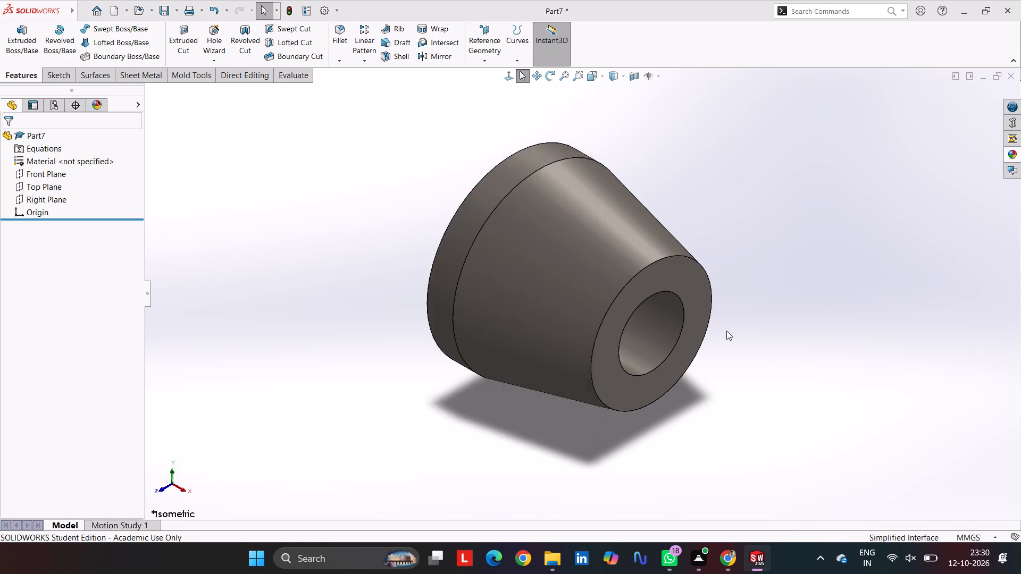
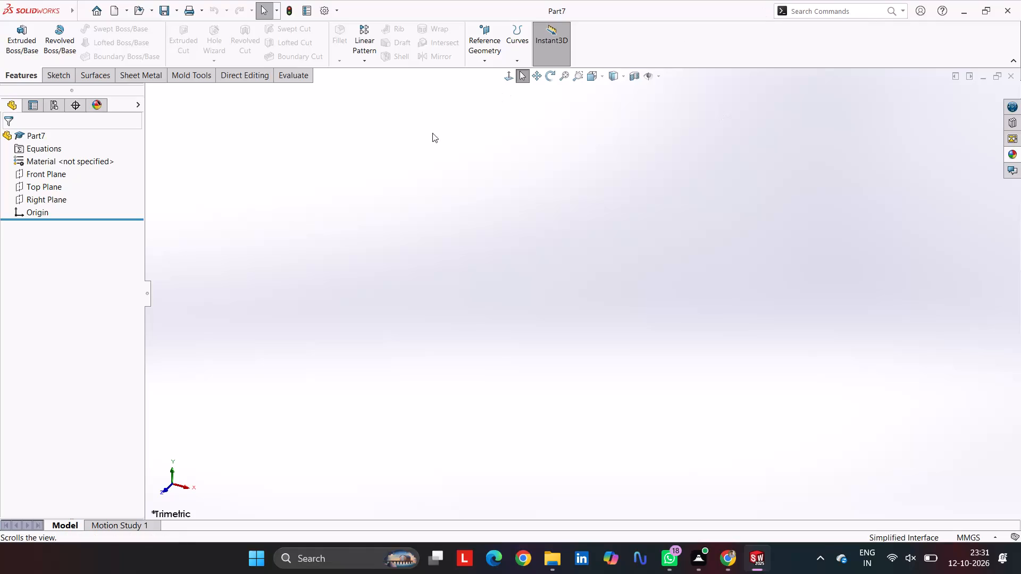
Sketch a circle about 50 mm in diameter on the Right Plane, centred on the origin.
click(55, 74)
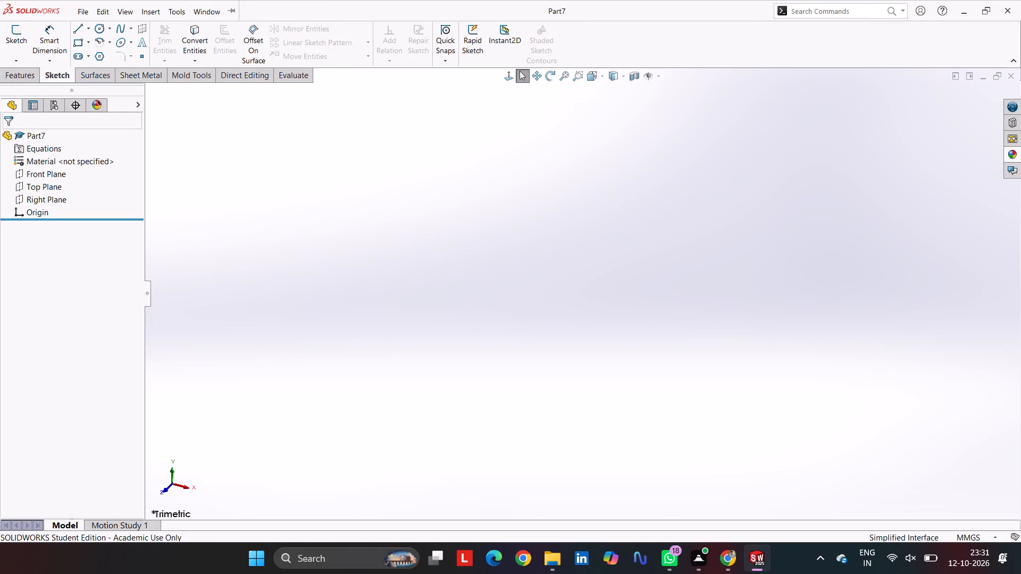
click(37, 203)
click(17, 32)
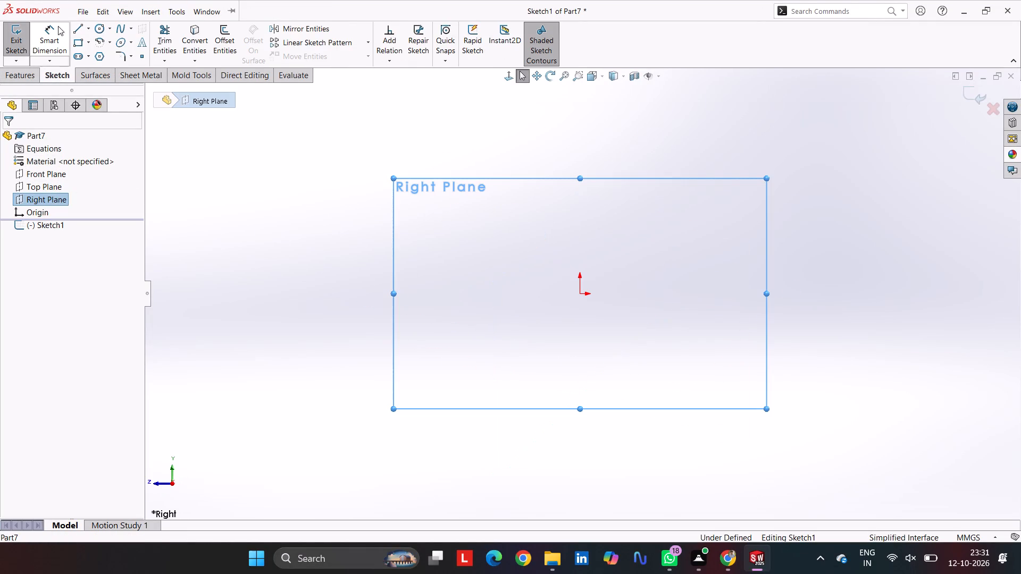
click(102, 28)
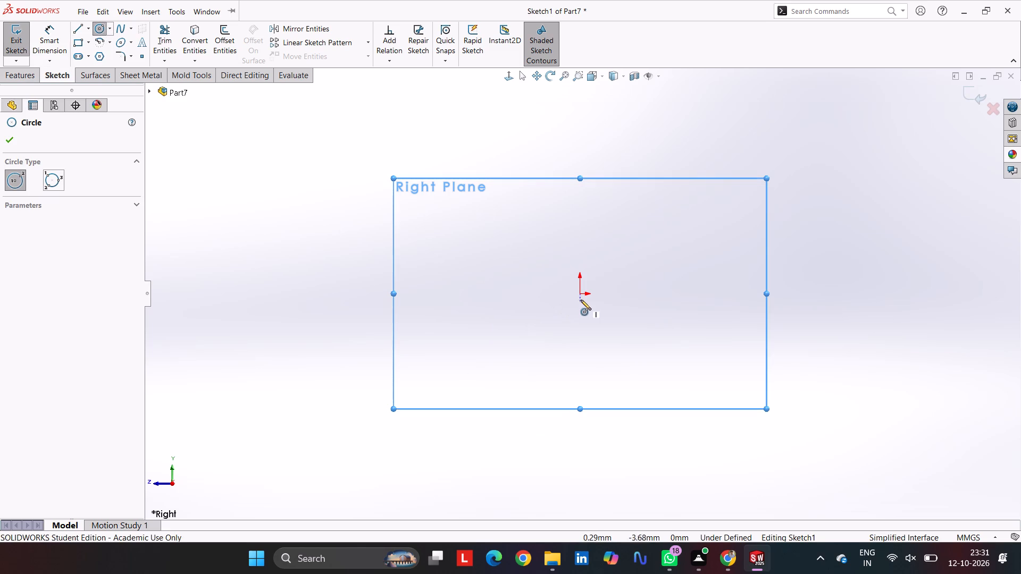
click(581, 297)
click(620, 327)
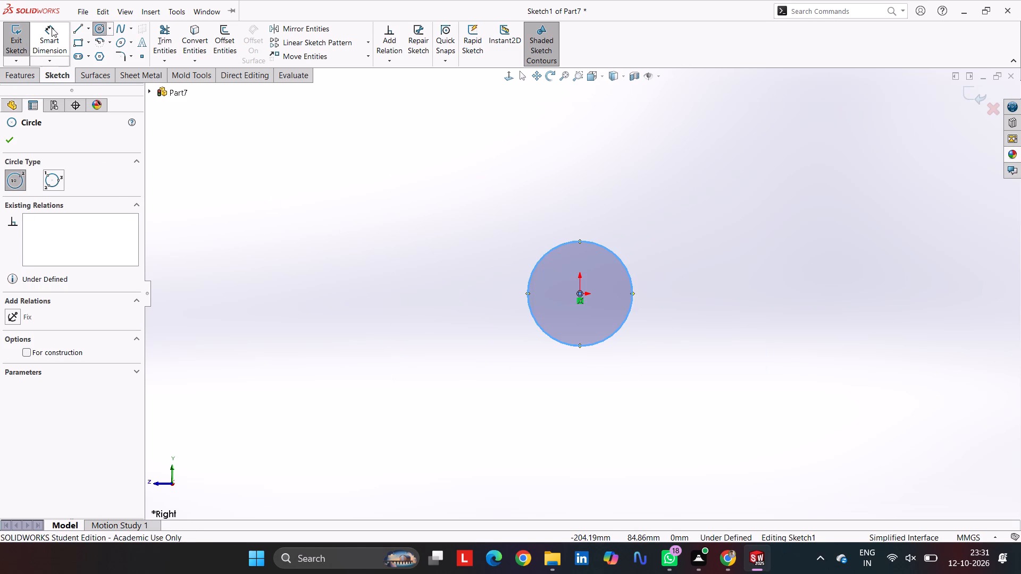
Dimension the circle's diameter and set it to 5 mm.
click(55, 28)
click(567, 241)
click(517, 160)
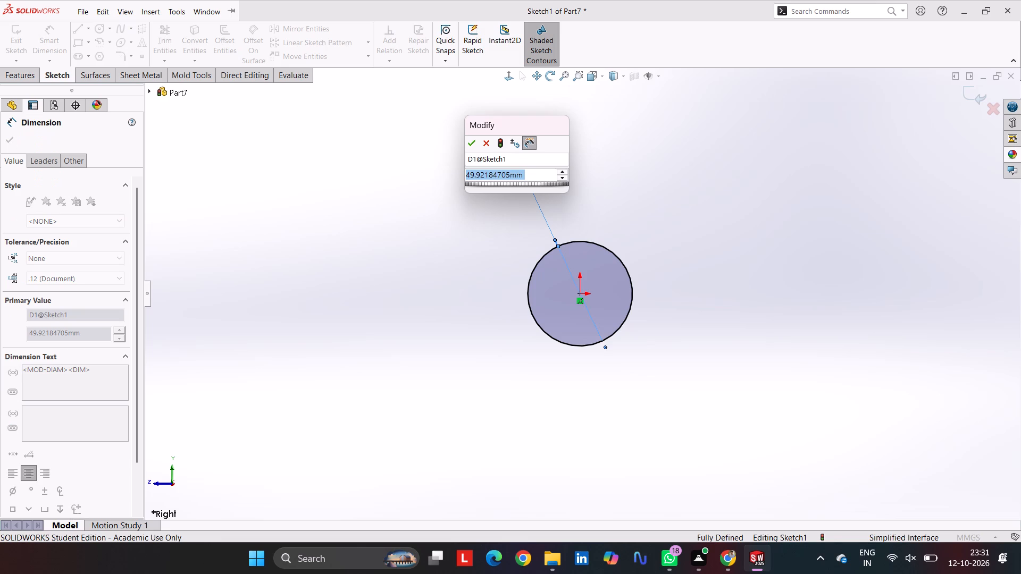
key(5)
key(Return)
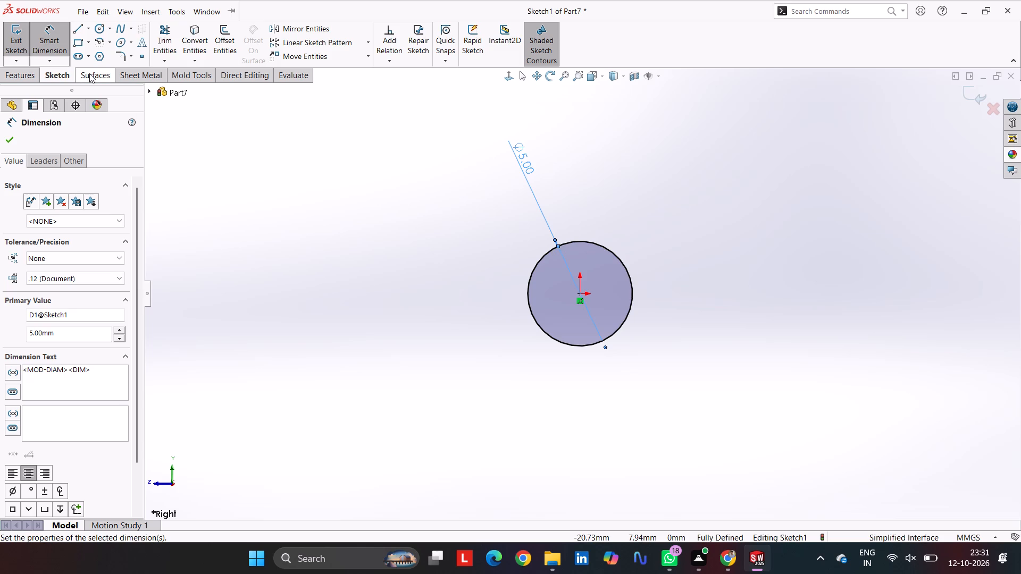
click(6, 89)
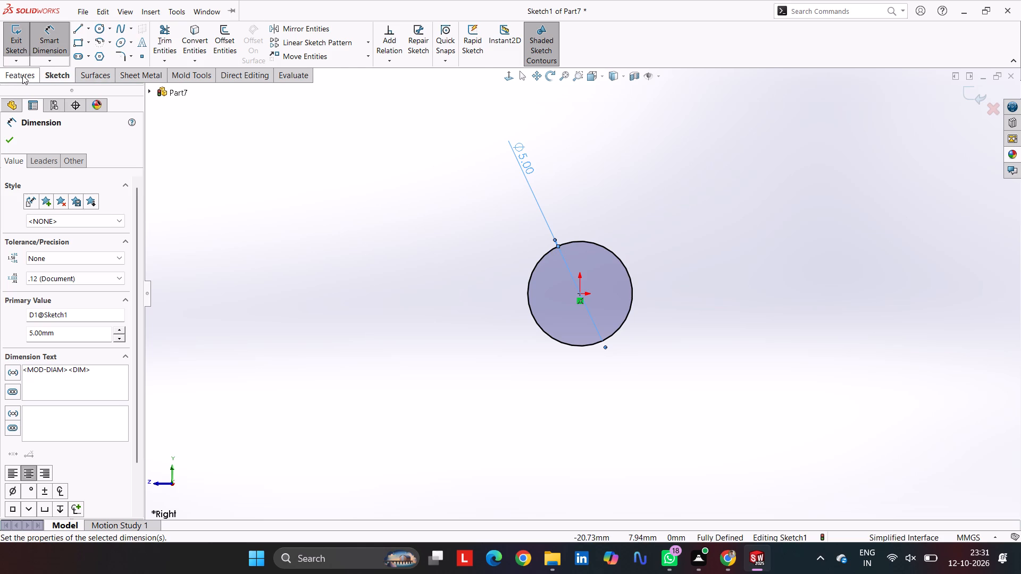
Begin a boss extrusion of the circle sketched on the Right Plane.
click(22, 75)
click(26, 30)
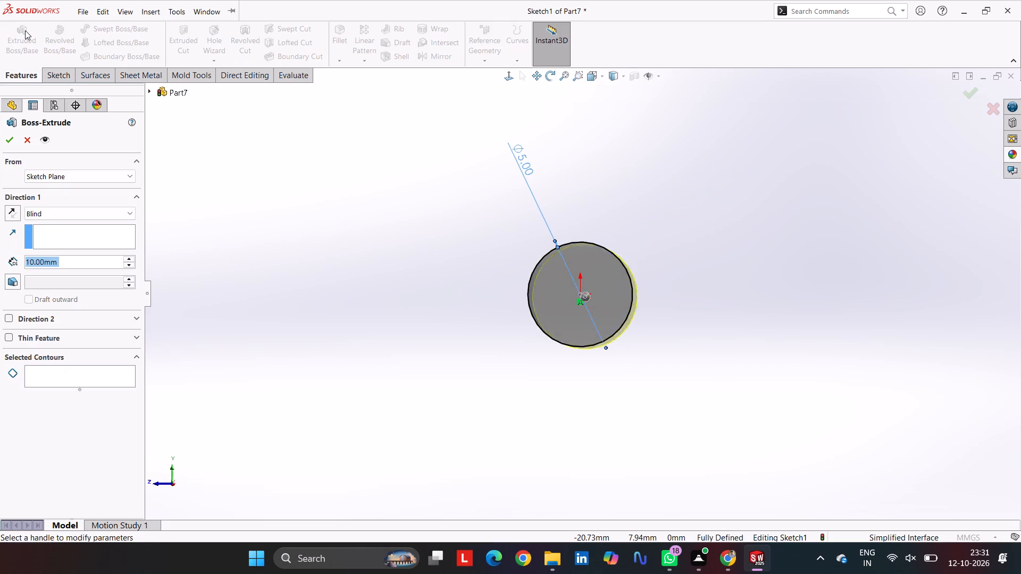
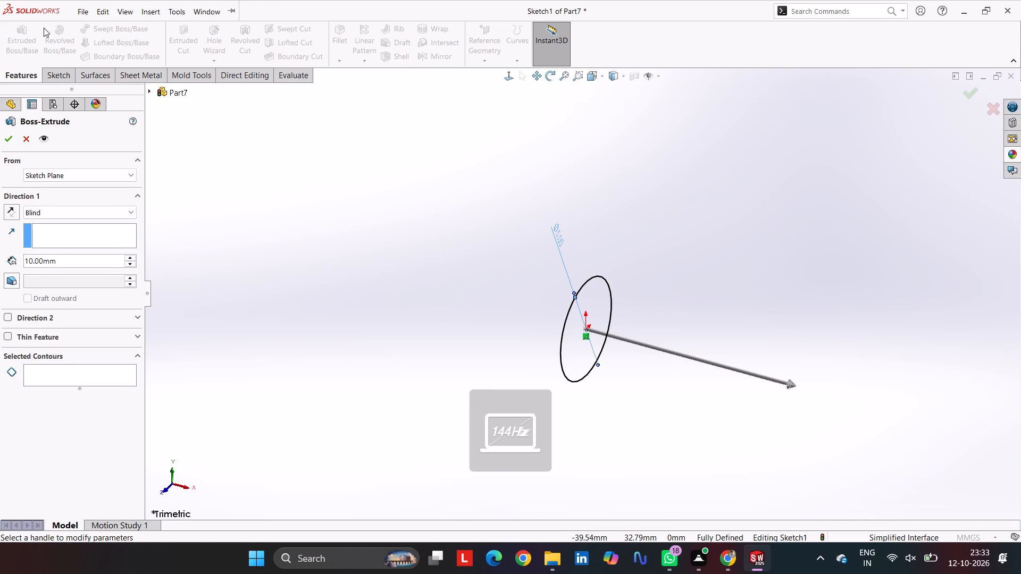
Preview the blind boss extrusion of the 5 mm circle and open its depth value for editing.
click(51, 72)
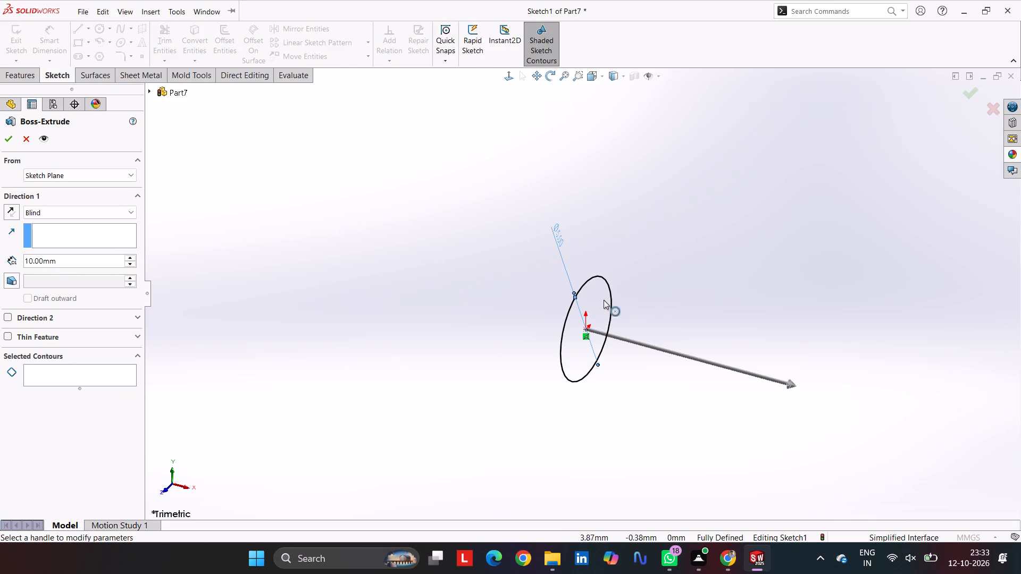
click(591, 280)
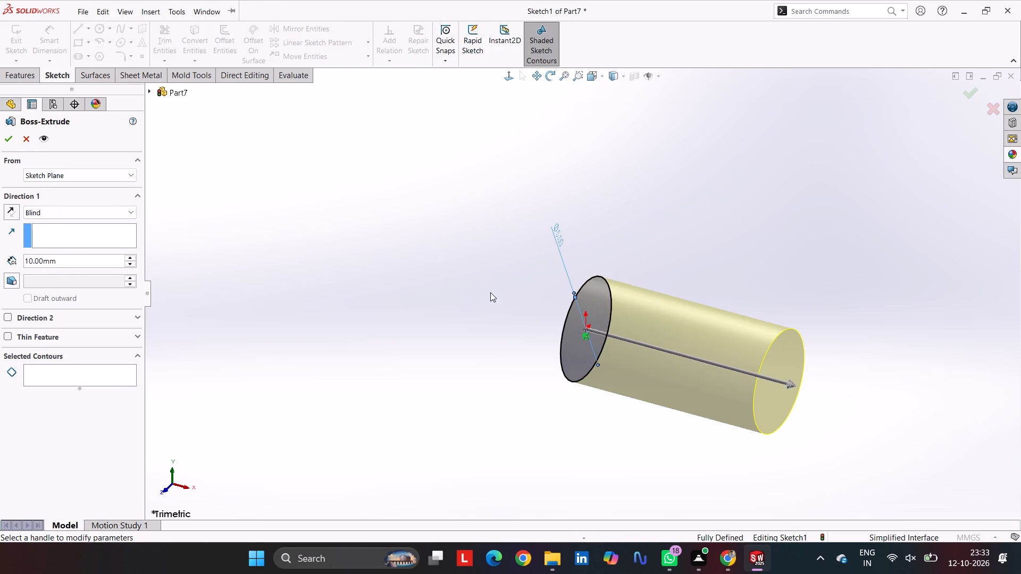
click(69, 263)
drag(68, 263, 49, 270)
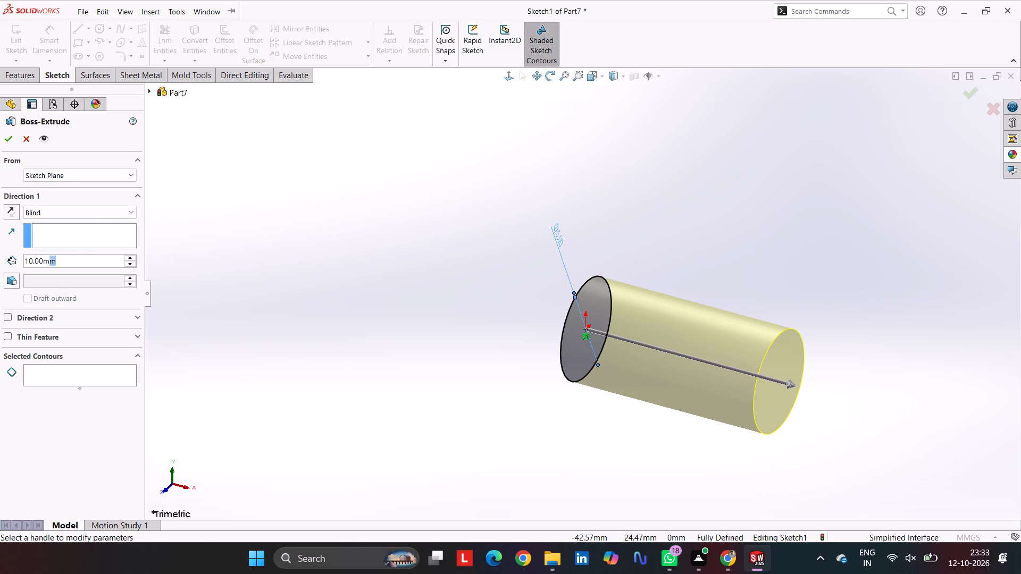
drag(49, 270, 5, 277)
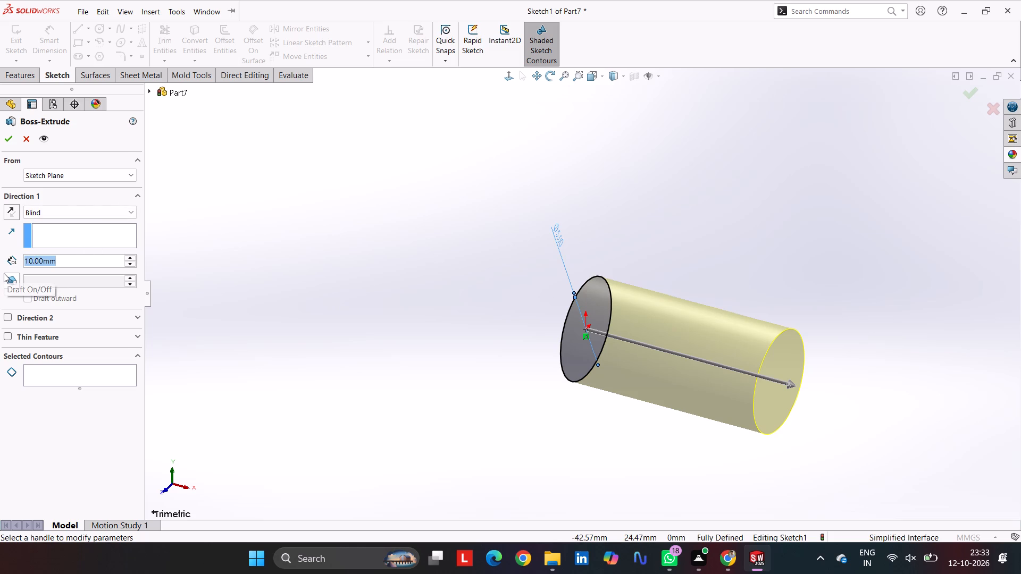
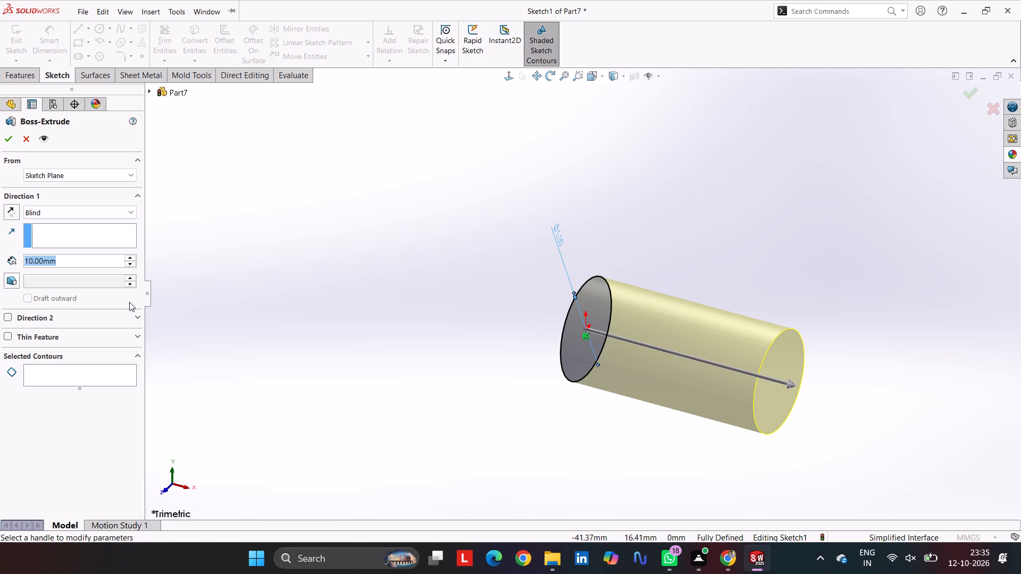
Set the blind extrusion depth to 96 mm and complete the solid rod.
text(96)
key(Return)
key(Return)
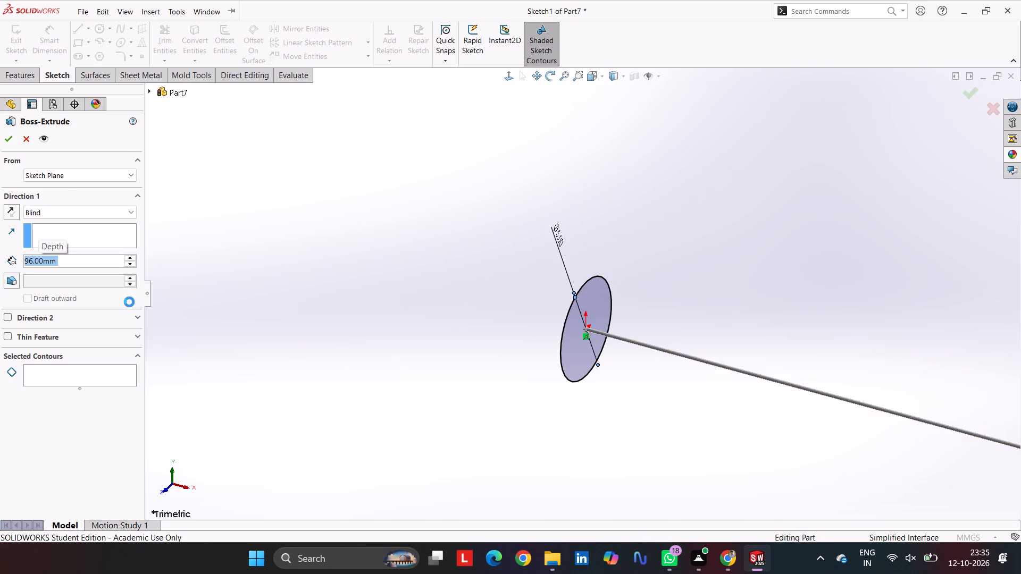
scroll(724, 254, down, 6)
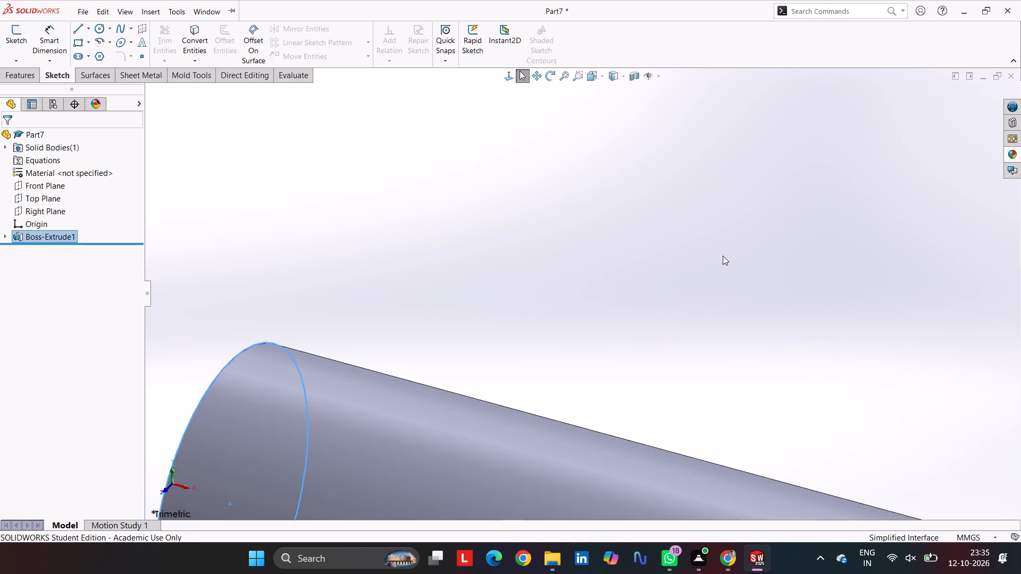
scroll(722, 256, up, 19)
scroll(687, 306, down, 8)
scroll(681, 303, up, 3)
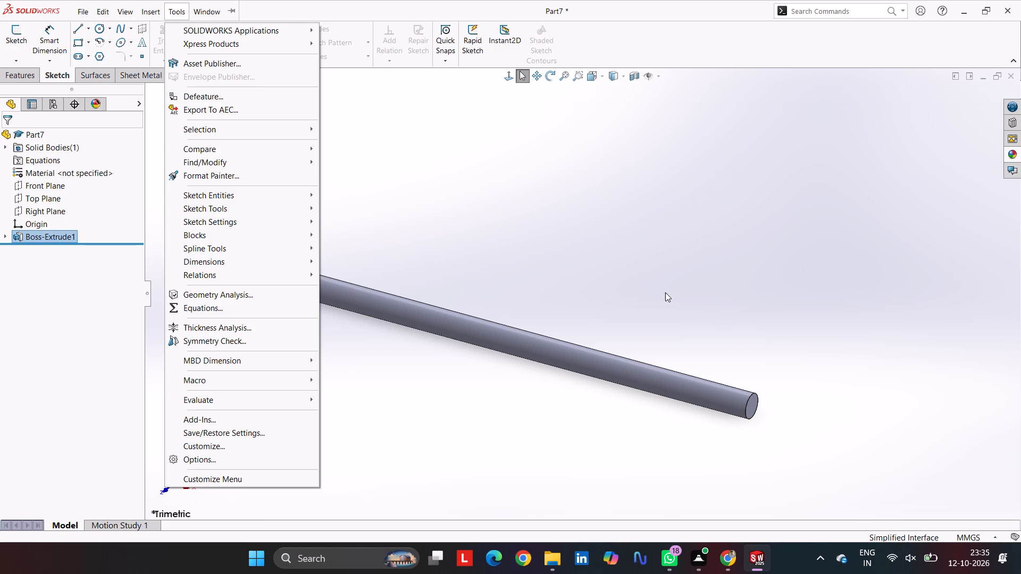
click(487, 247)
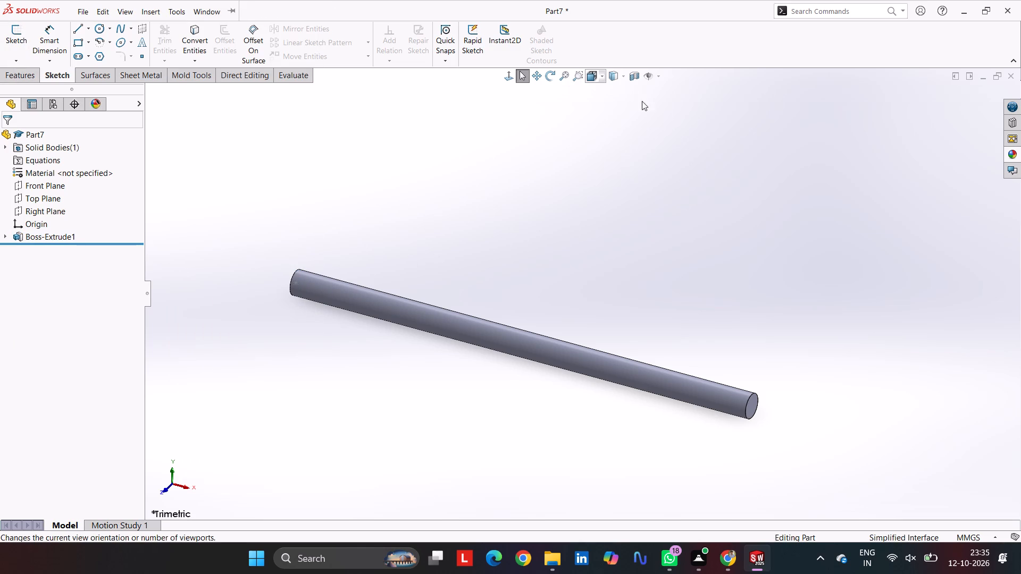
Save the part as Bar in the C clamp Assembly folder.
scroll(442, 419, down, 2)
scroll(441, 416, up, 3)
scroll(441, 413, down, 2)
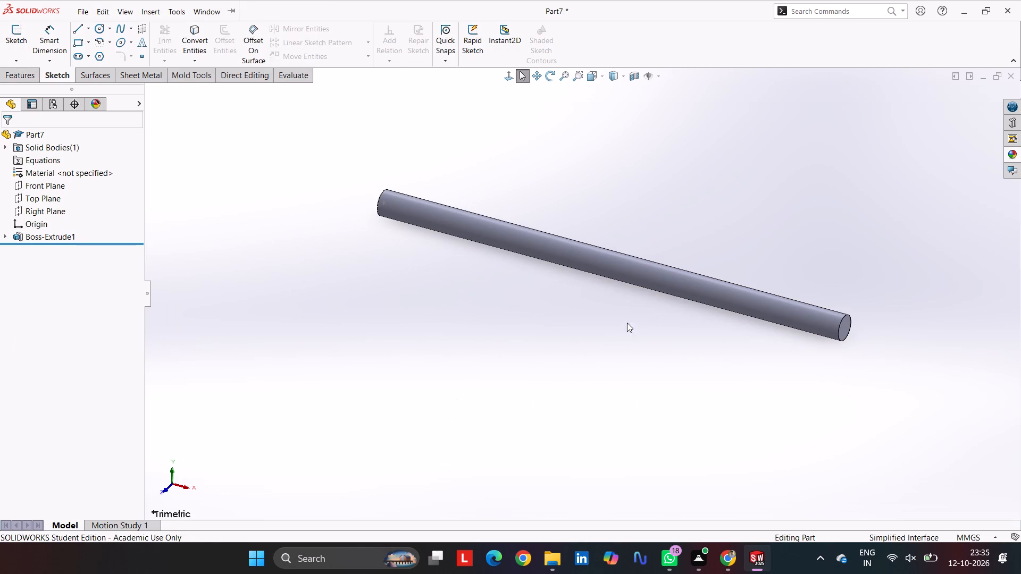
scroll(754, 178, up, 3)
scroll(757, 177, down, 1)
scroll(669, 179, down, 1)
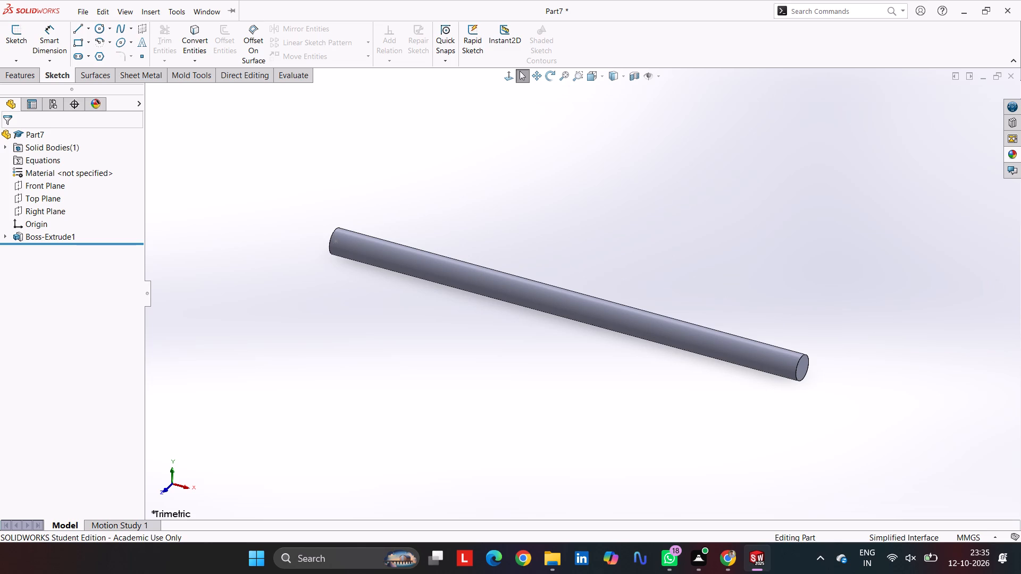
key(ctrl+s)
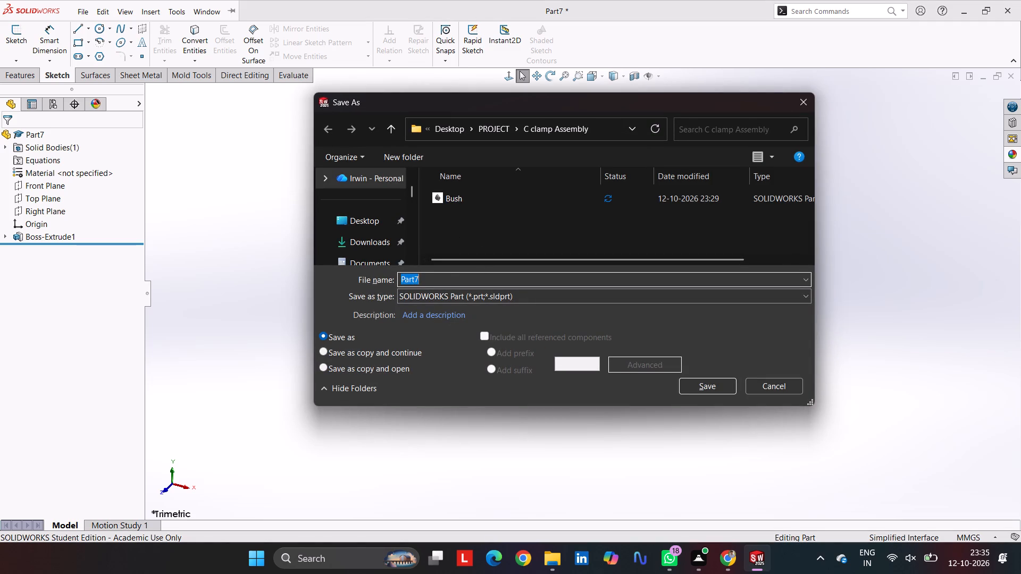
key(b)
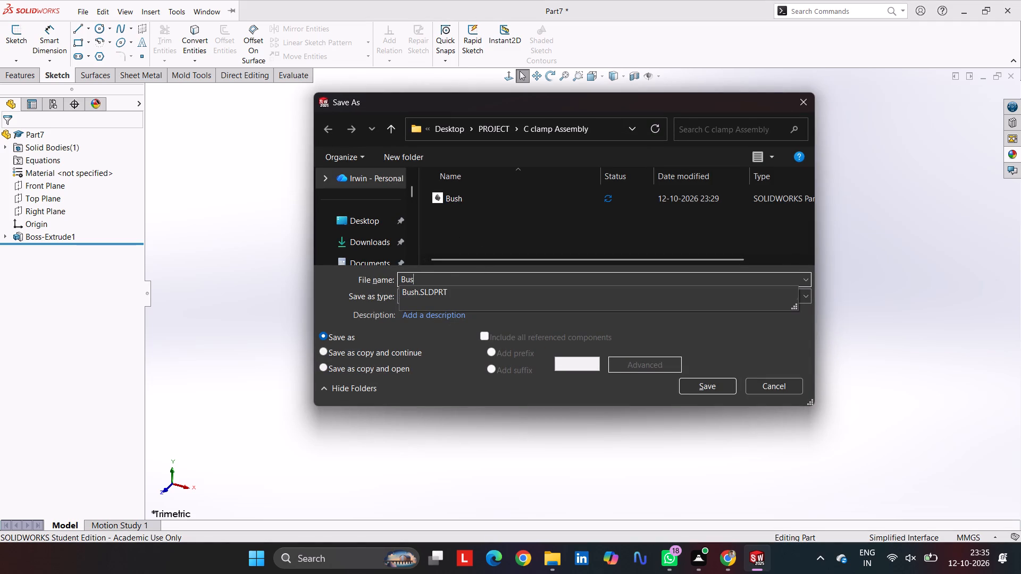
key(Return)
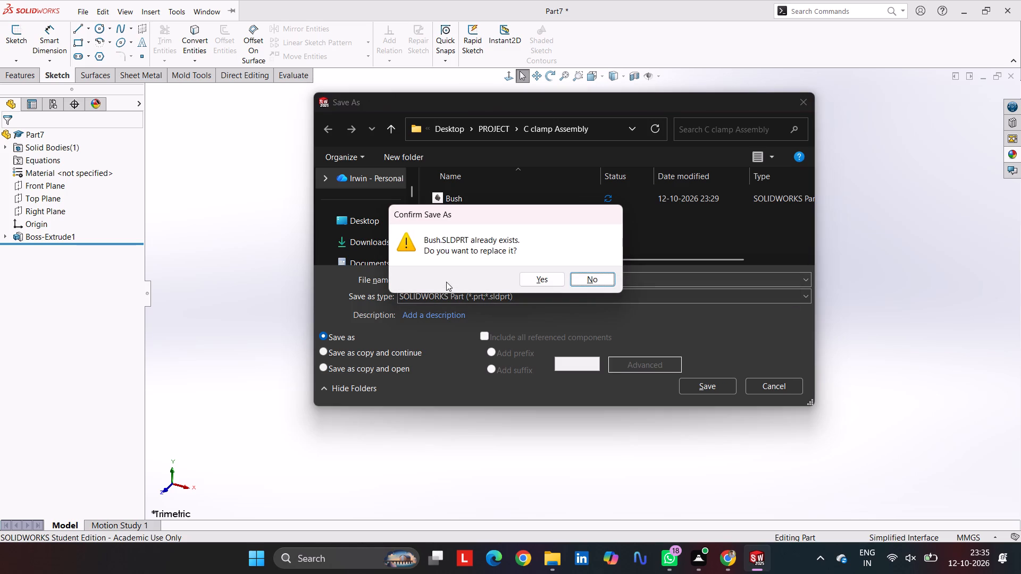
click(612, 282)
drag(552, 277, 331, 309)
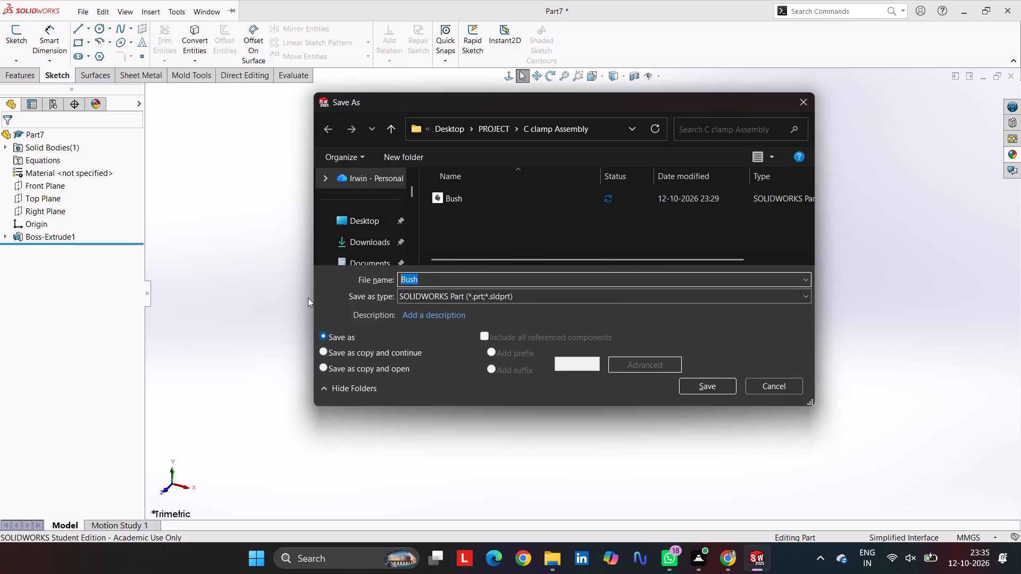
text(ar)
key(Return)
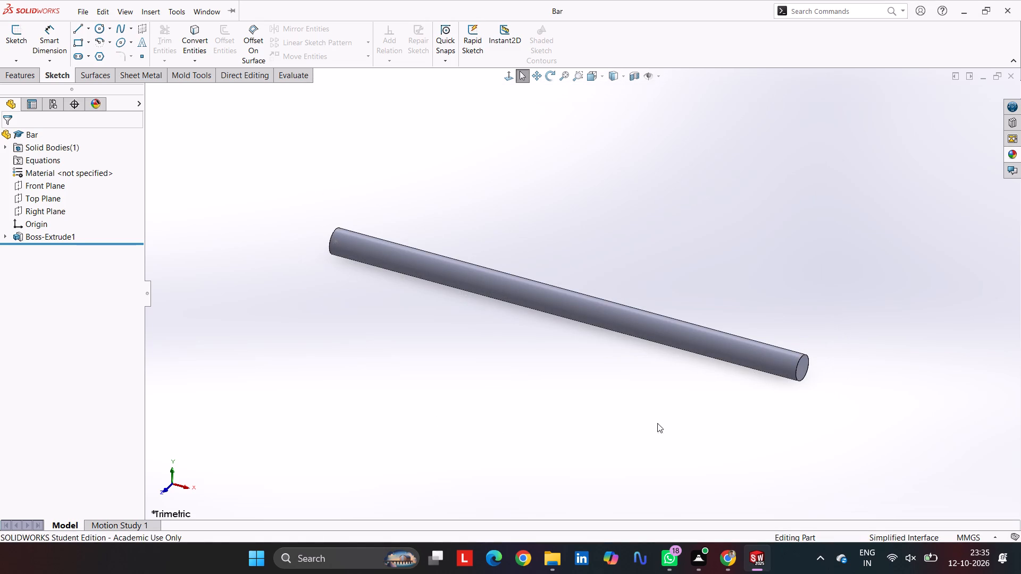
Print the current view of the part to a PDF named Bar in the C clamp Assembly folder.
key(ctrl+p)
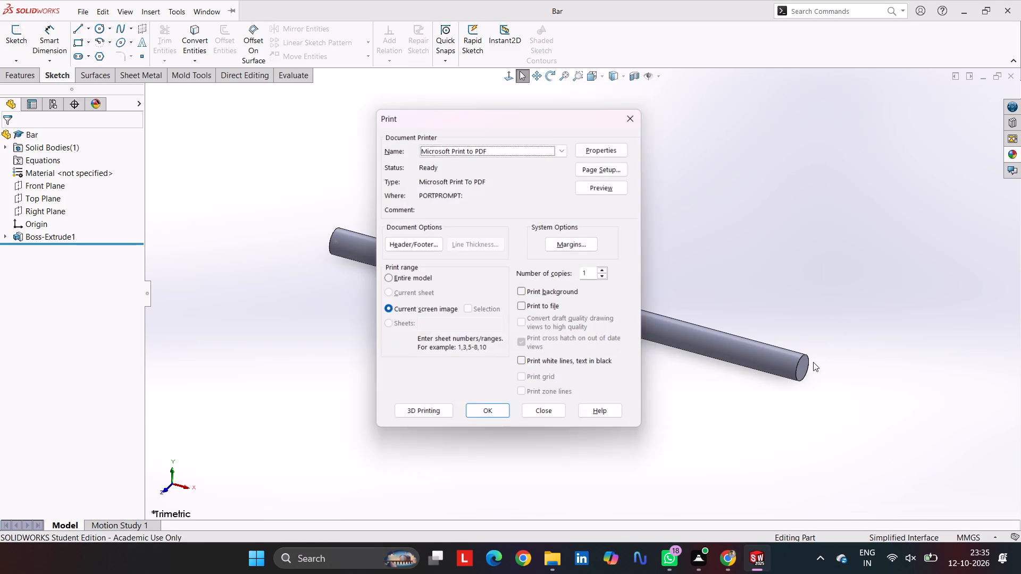
click(479, 416)
scroll(547, 232, down, 4)
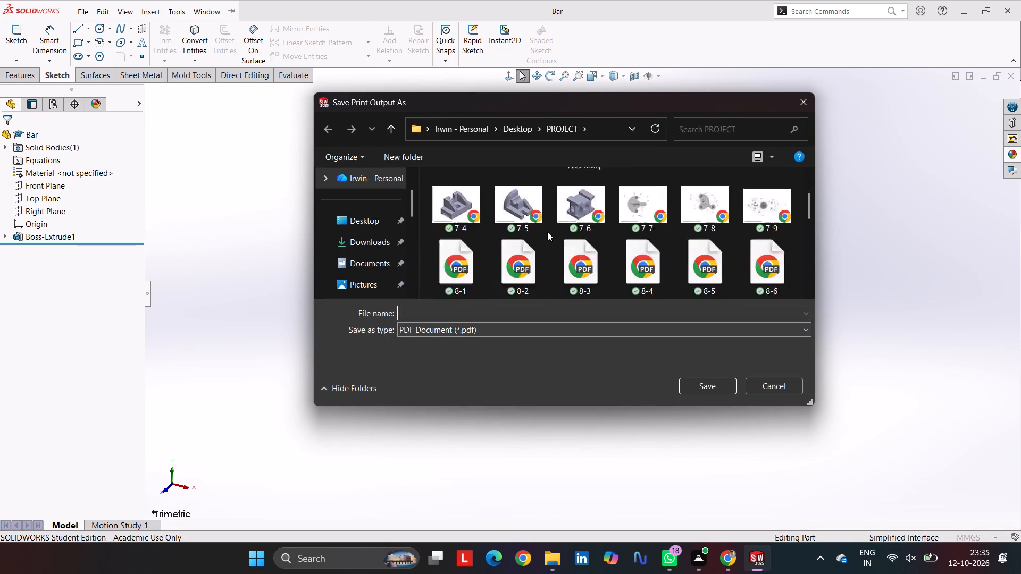
scroll(547, 232, up, 4)
double_click(533, 195)
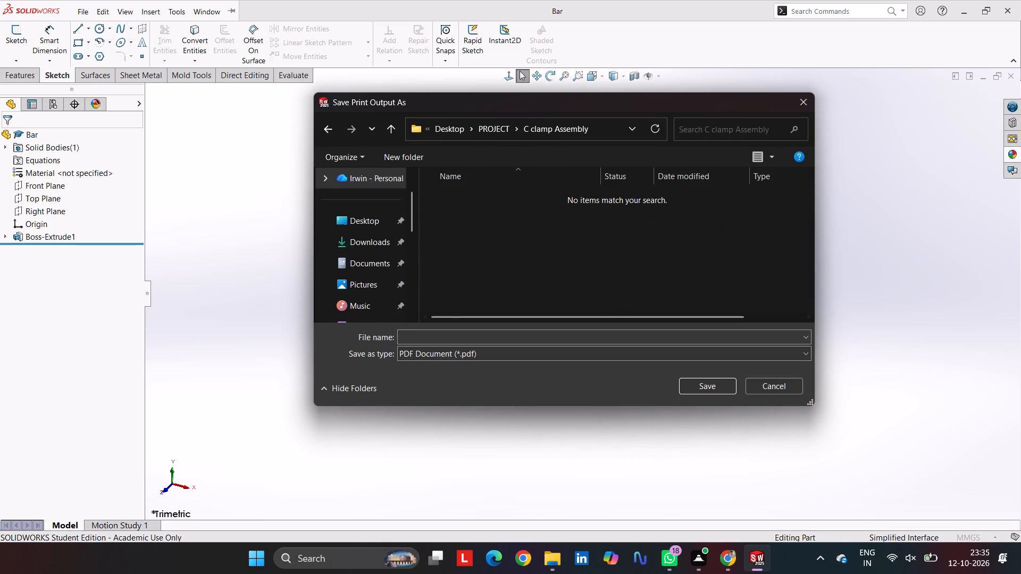
click(446, 338)
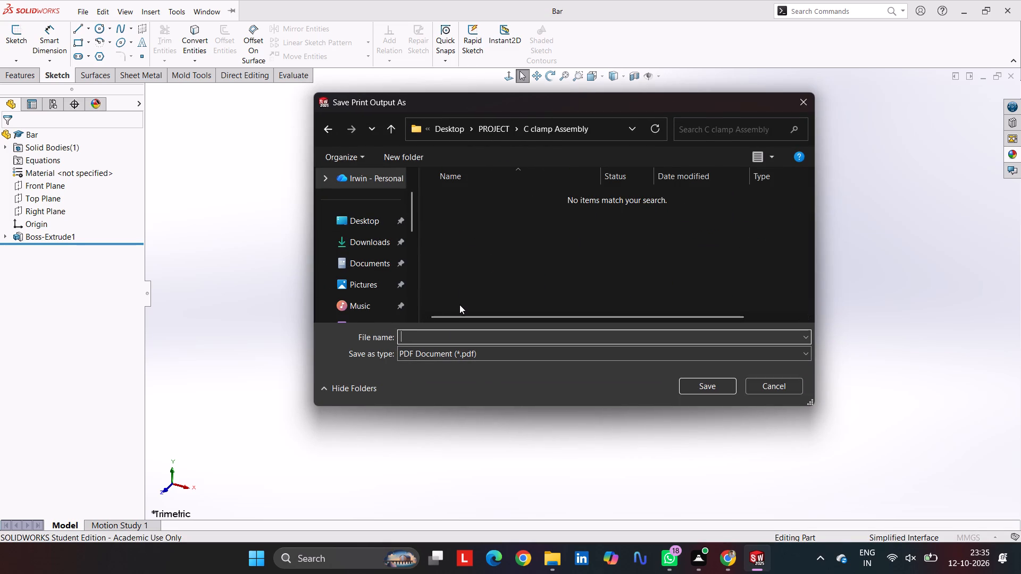
text(Bar)
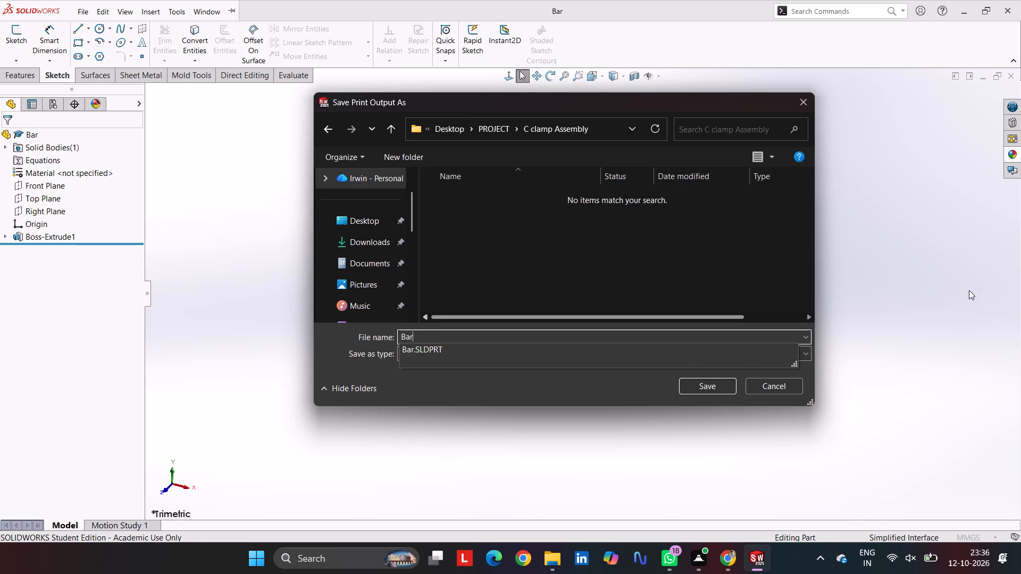
click(711, 386)
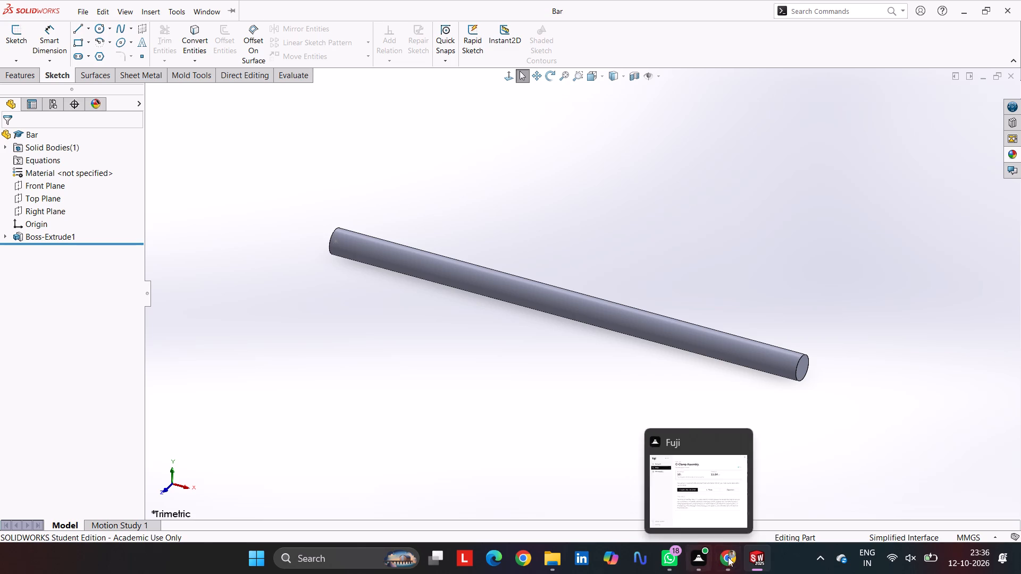
Print the current view of the Bush part to PDF in the C clamp Assembly folder and return to the Bar part.
click(716, 494)
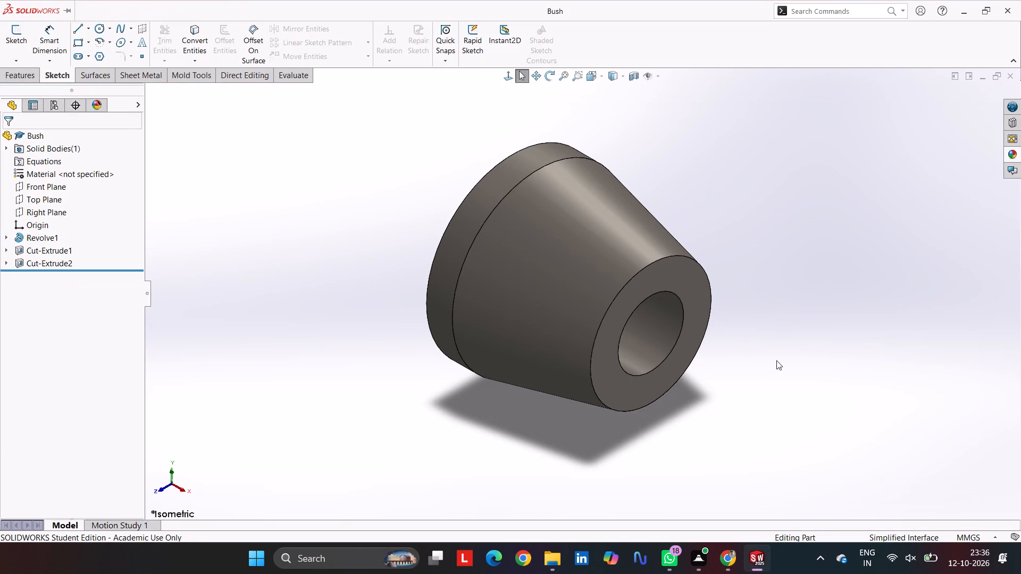
key(ctrl+p)
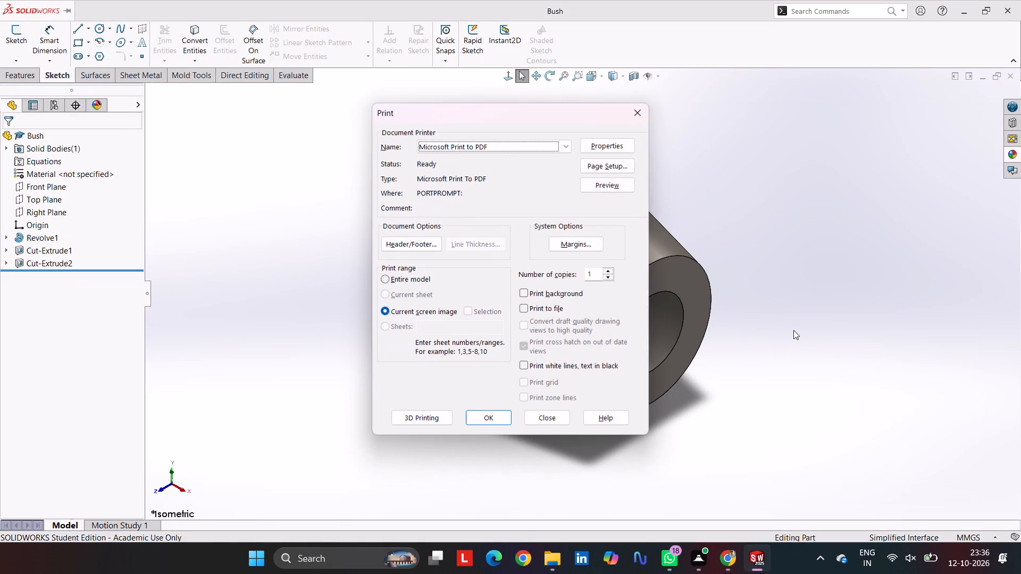
click(497, 420)
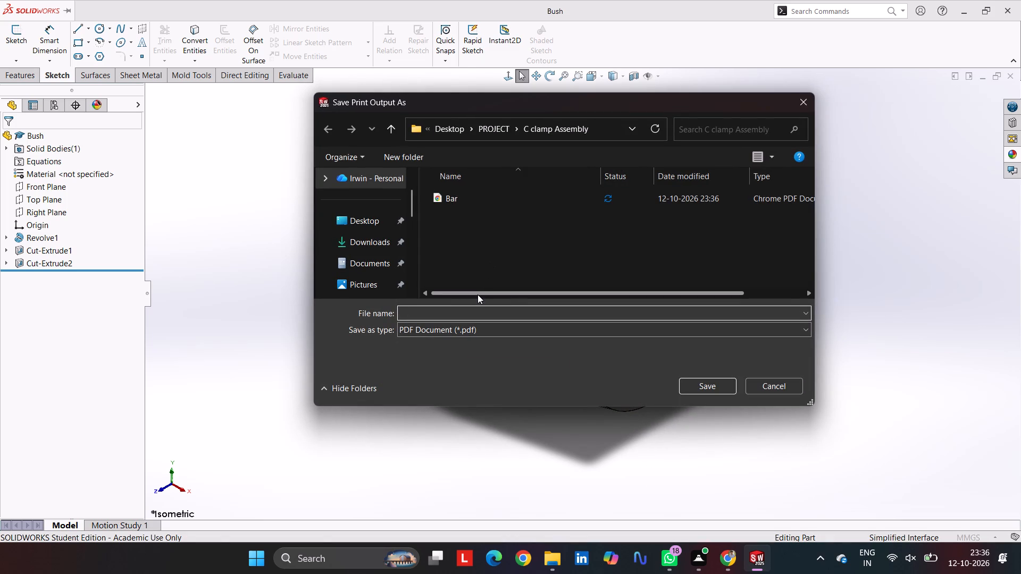
key(Return)
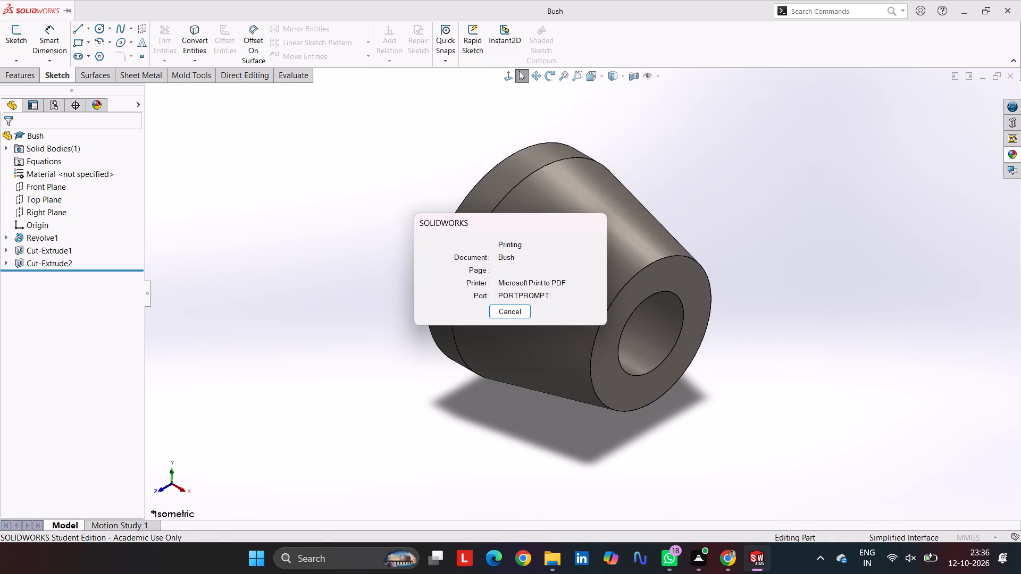
right_drag(478, 295, 496, 330)
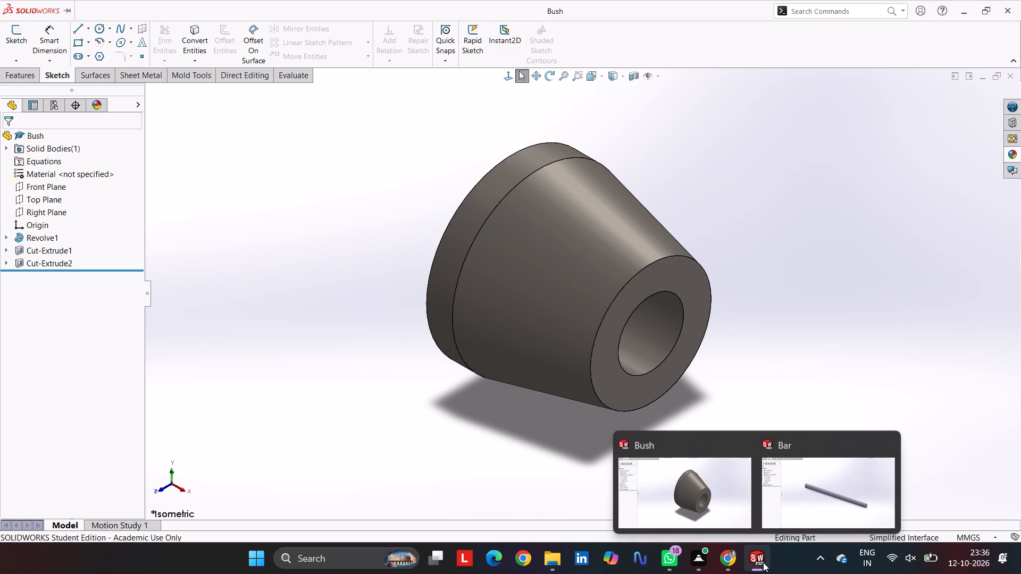
click(804, 519)
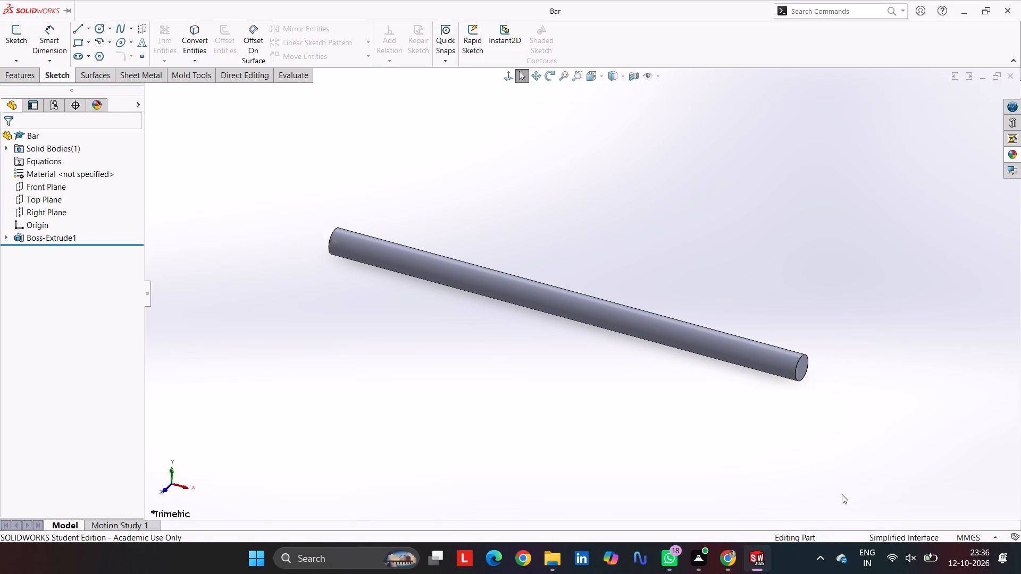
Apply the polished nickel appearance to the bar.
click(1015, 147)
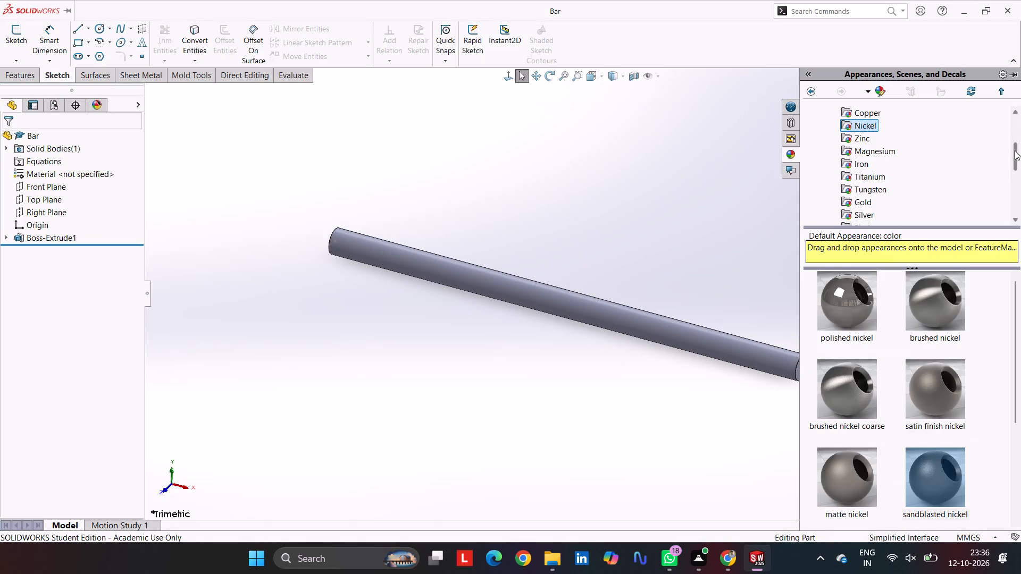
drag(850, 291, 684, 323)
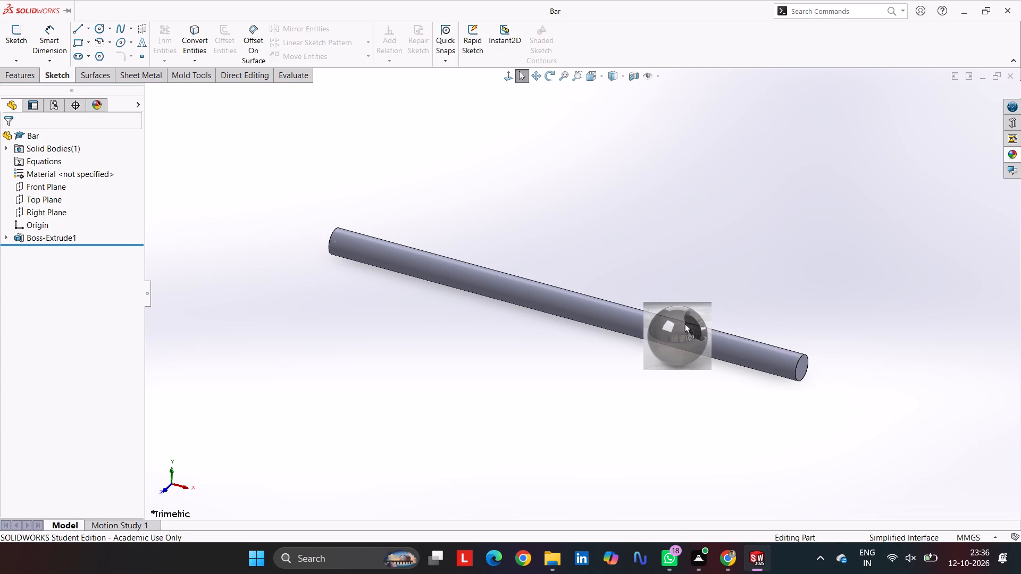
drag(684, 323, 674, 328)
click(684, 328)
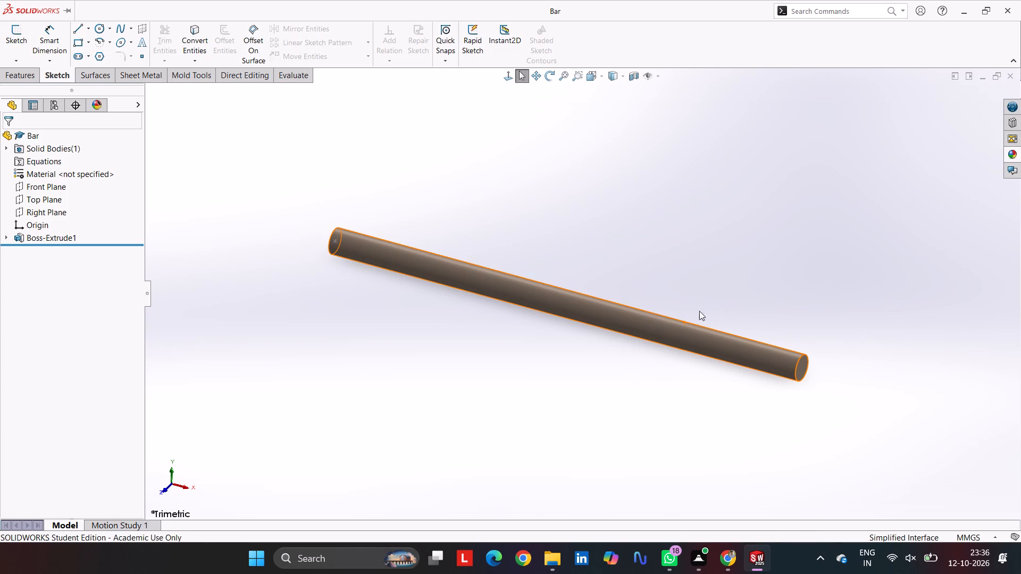
Apply the polished zinc appearance to the bar.
click(1008, 156)
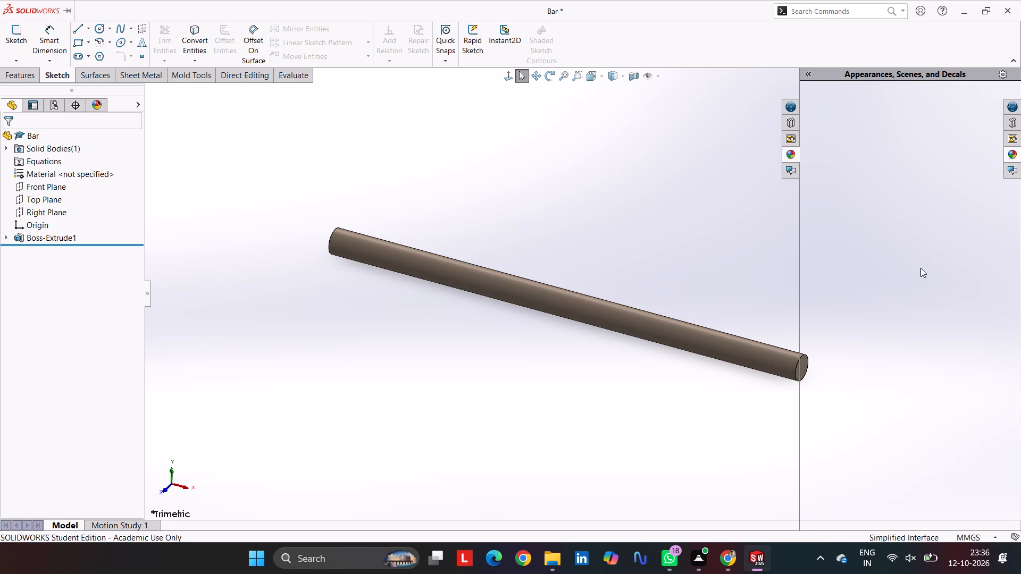
click(861, 139)
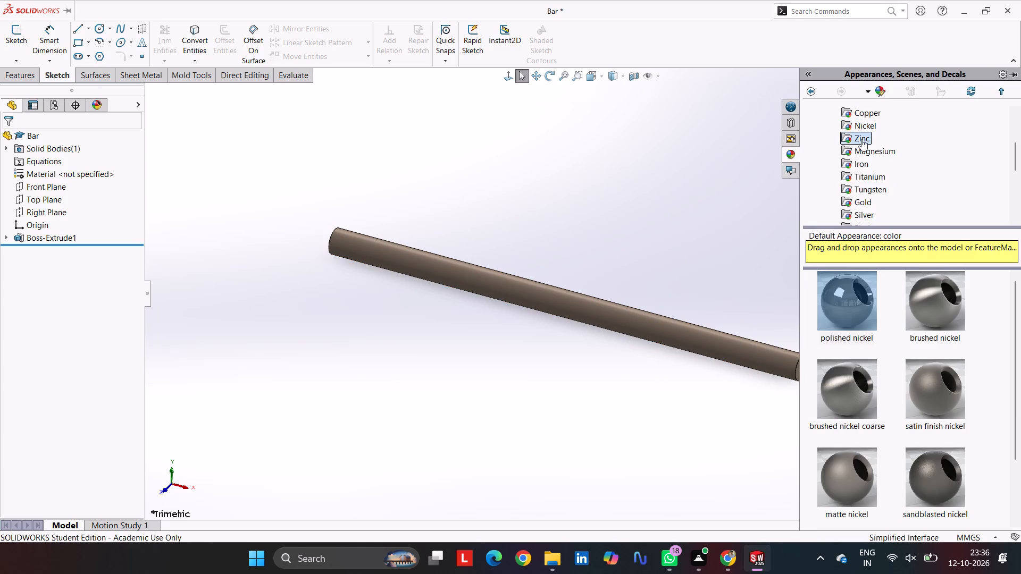
click(845, 303)
drag(855, 294, 705, 321)
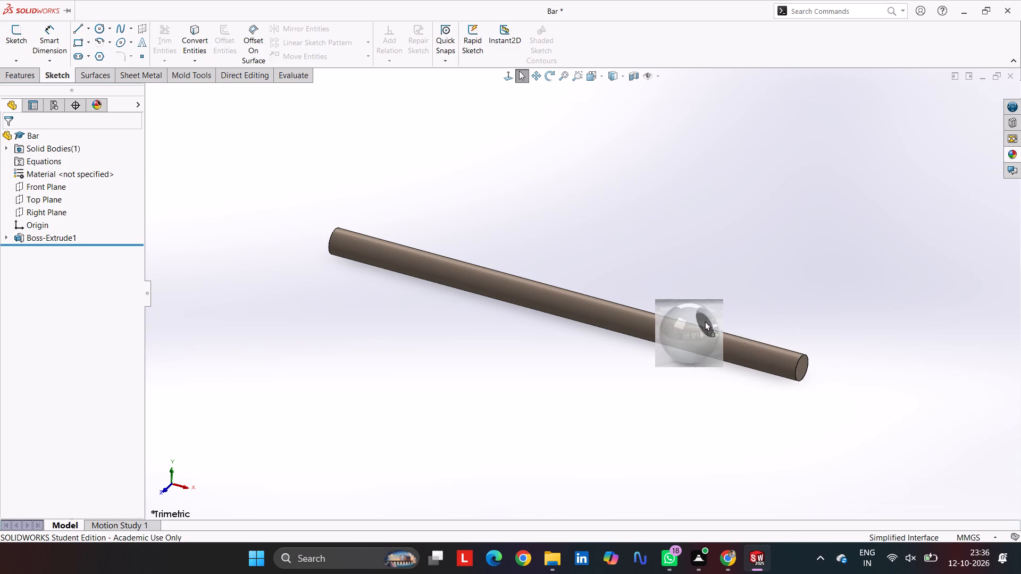
drag(705, 321, 693, 328)
click(705, 331)
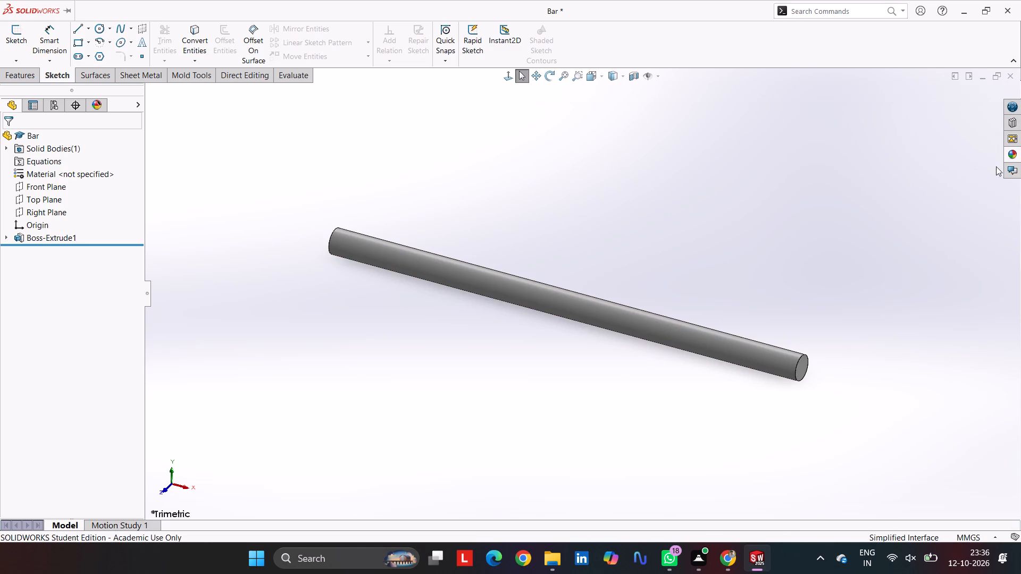
Look through the zinc, magnesium, iron, titanium and tungsten appearances and apply a polished one from the Silver metals to the bar.
click(1018, 156)
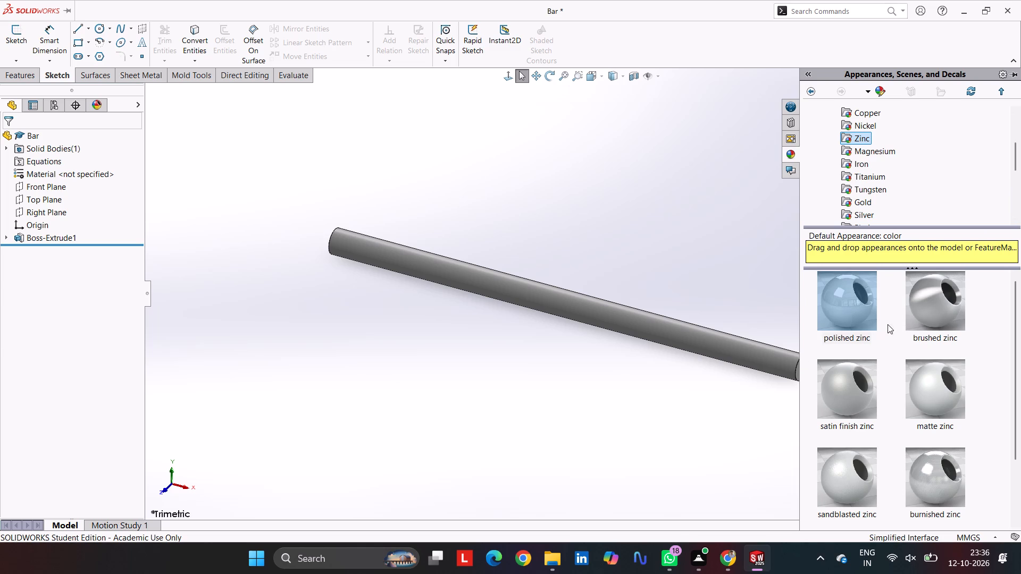
scroll(882, 331, down, 1)
click(933, 391)
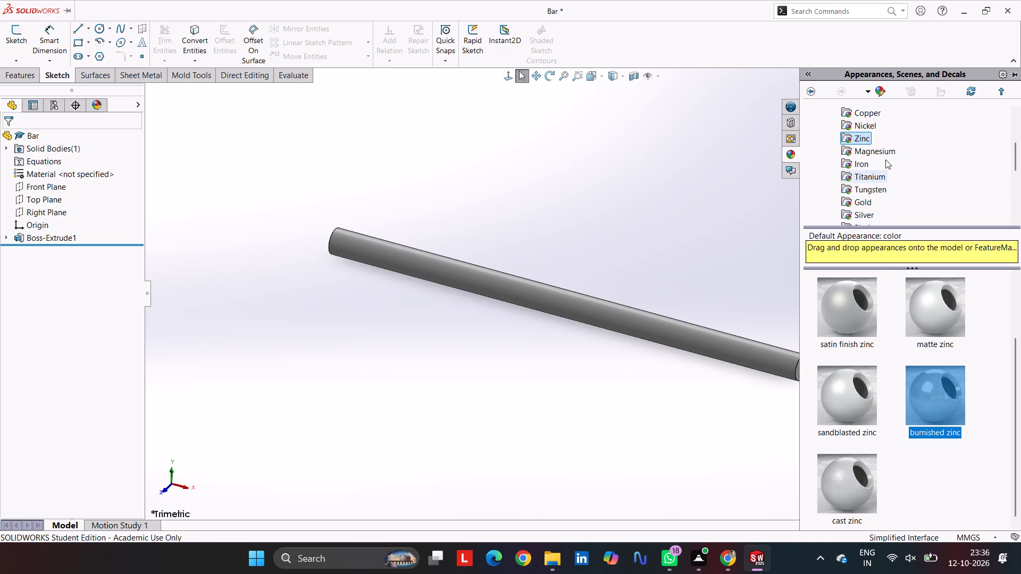
click(873, 149)
click(868, 164)
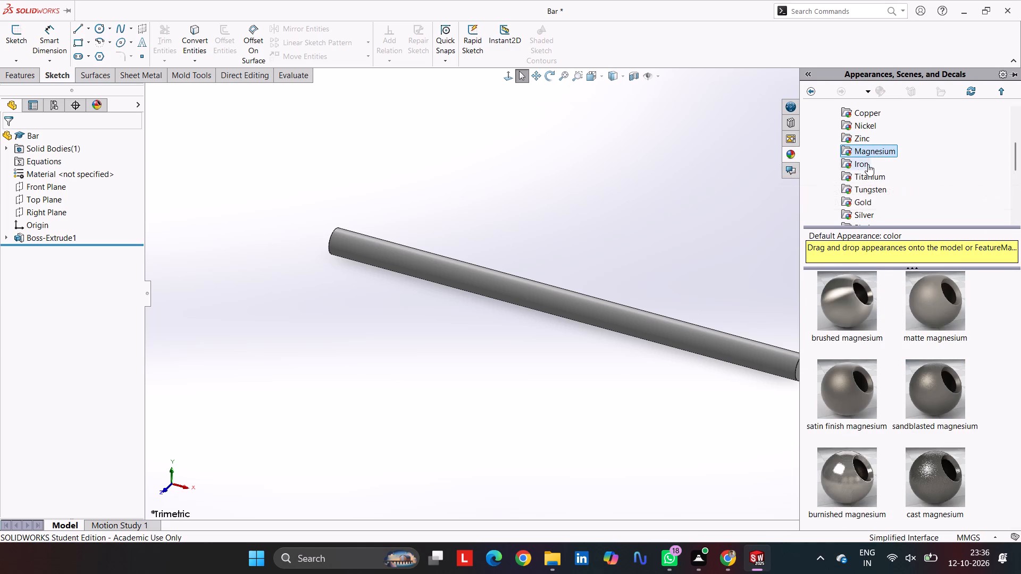
click(867, 175)
click(860, 191)
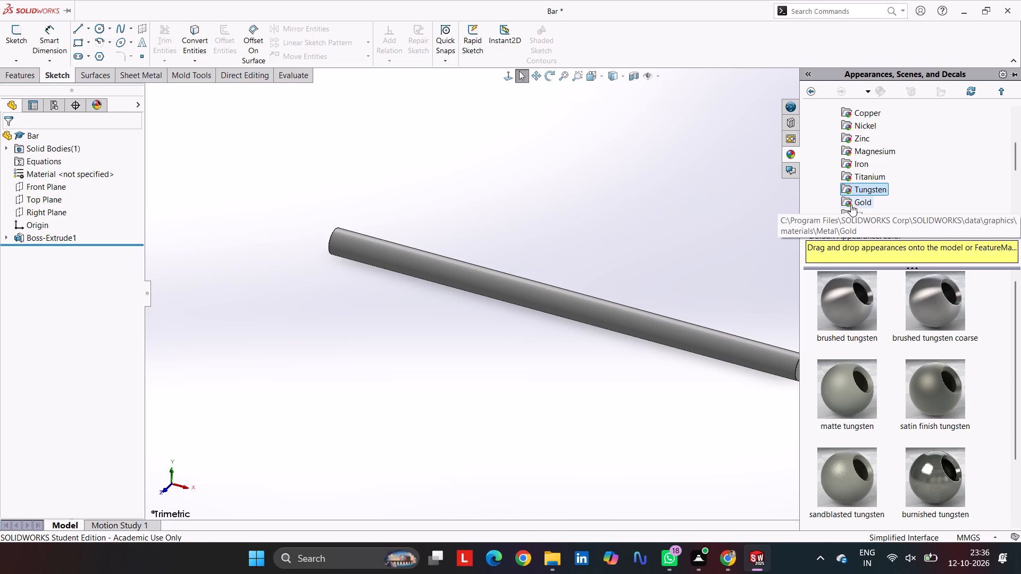
scroll(862, 184, down, 1)
click(865, 176)
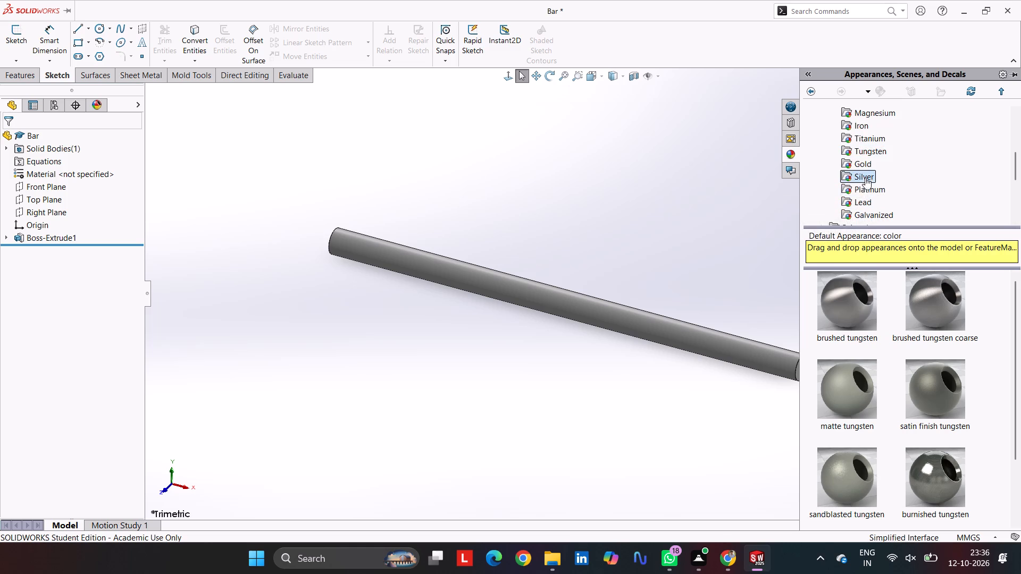
drag(847, 289, 662, 325)
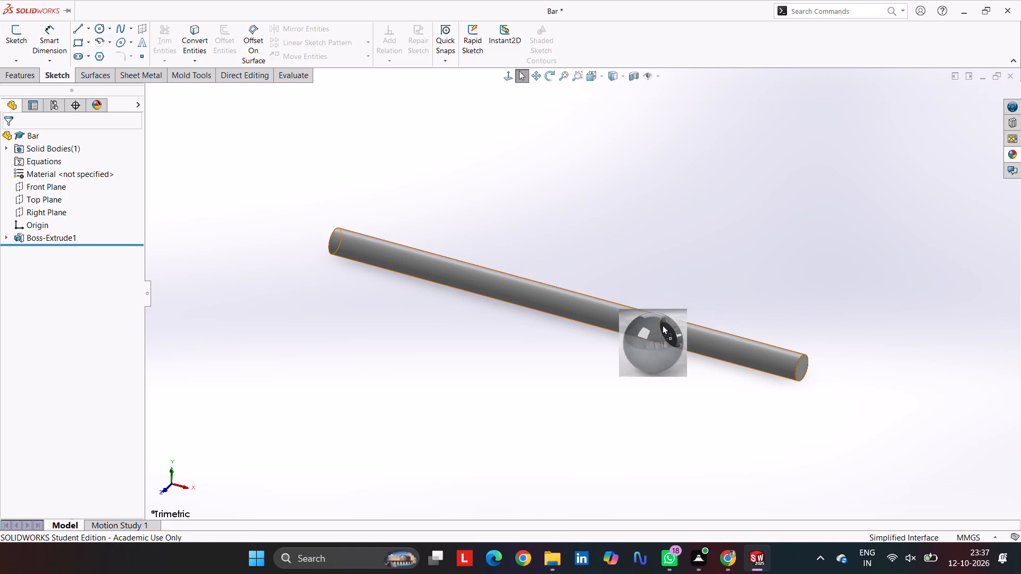
drag(662, 325, 662, 325)
click(672, 325)
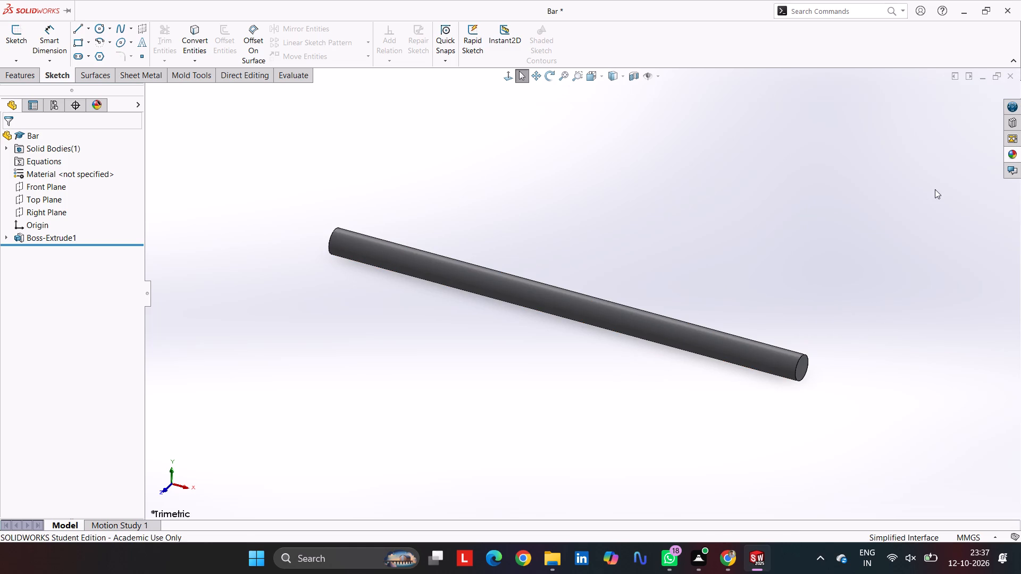
Save the part and print its current screen image to PDF, replacing the Bar file in the C clamp Assembly folder.
key(ctrl+s)
key(ctrl+p)
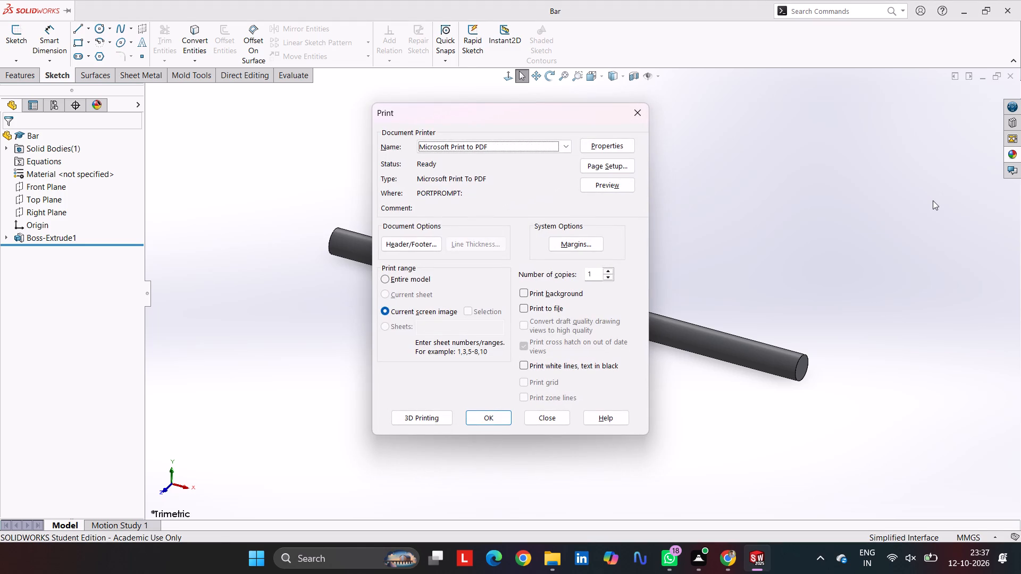
click(491, 420)
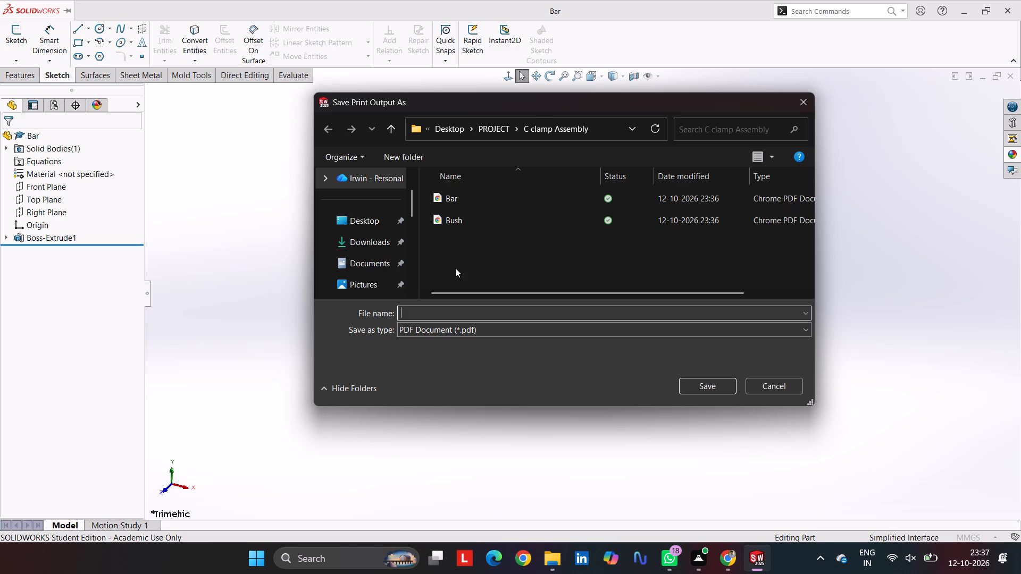
click(514, 205)
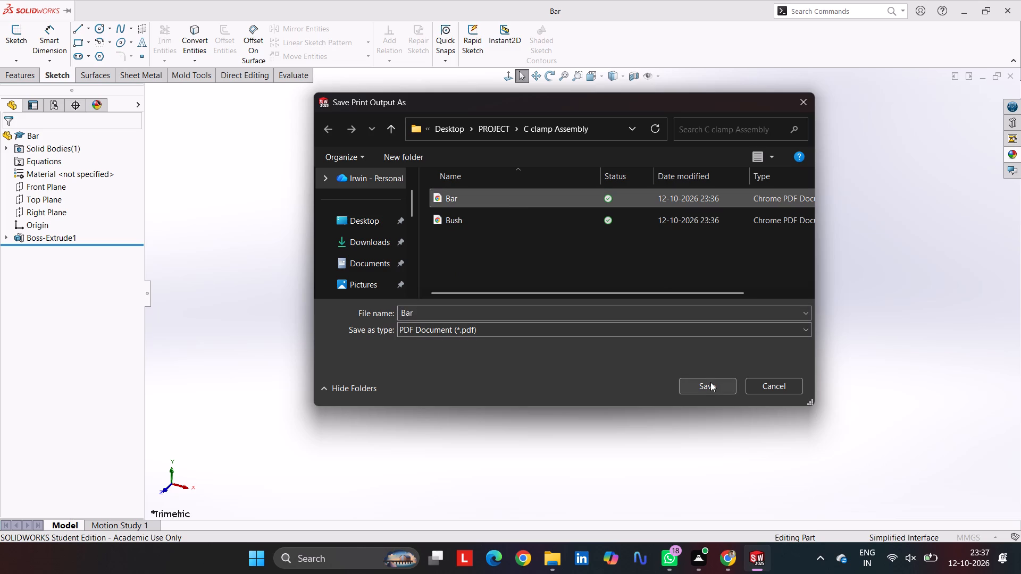
click(710, 382)
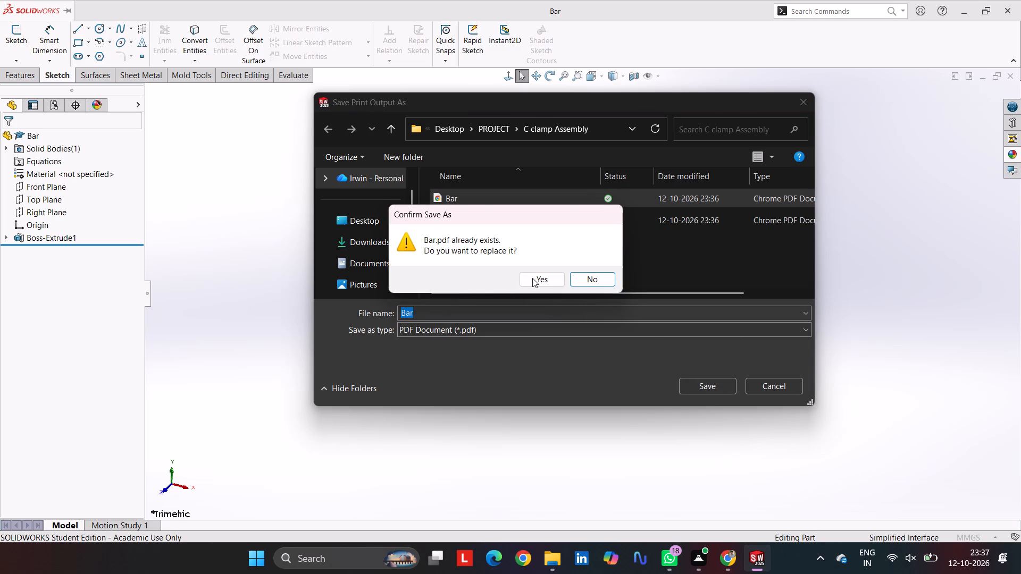
click(553, 274)
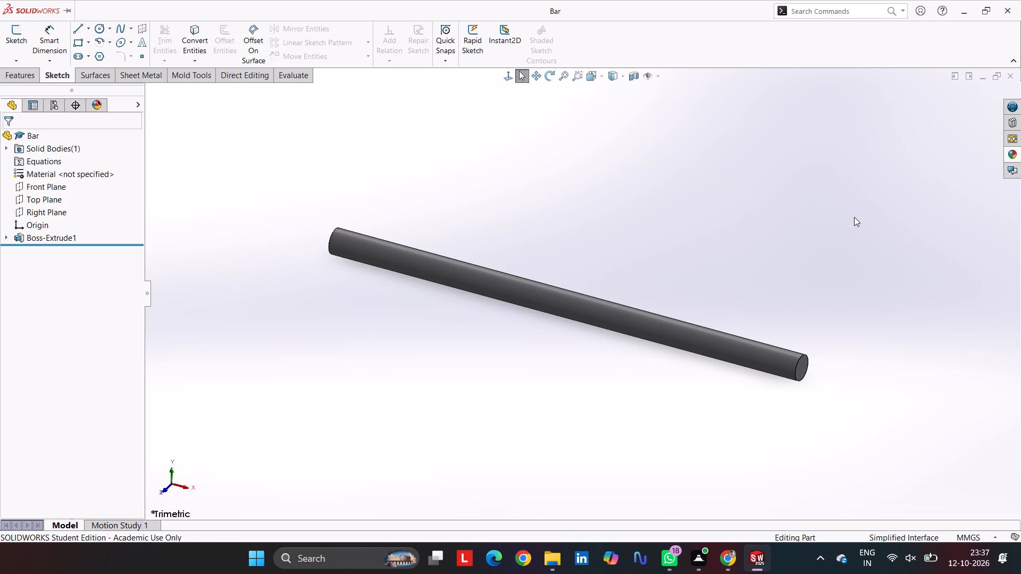
Create a new part and start a sketch on the Right Plane.
key(ctrl+n)
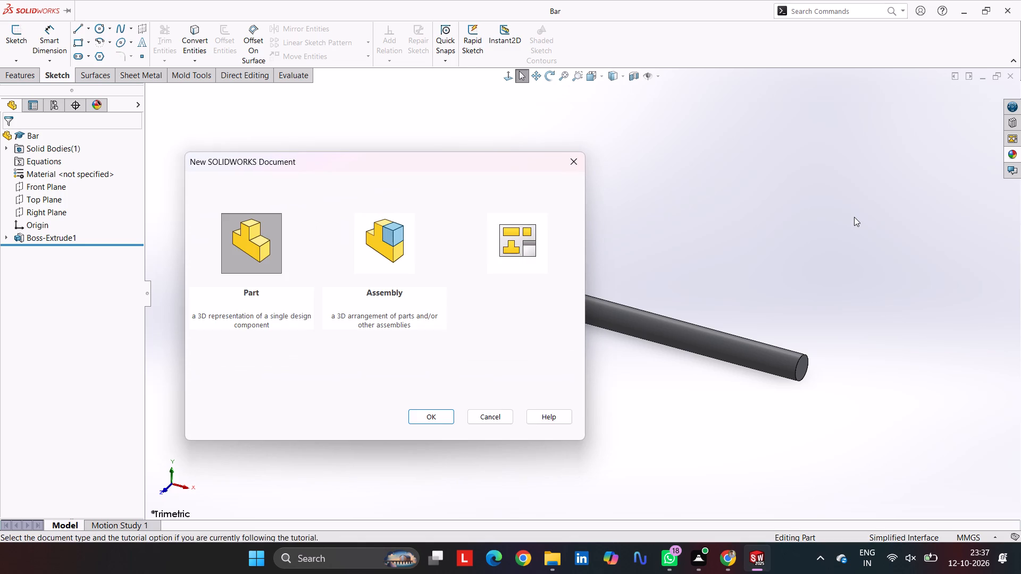
key(Return)
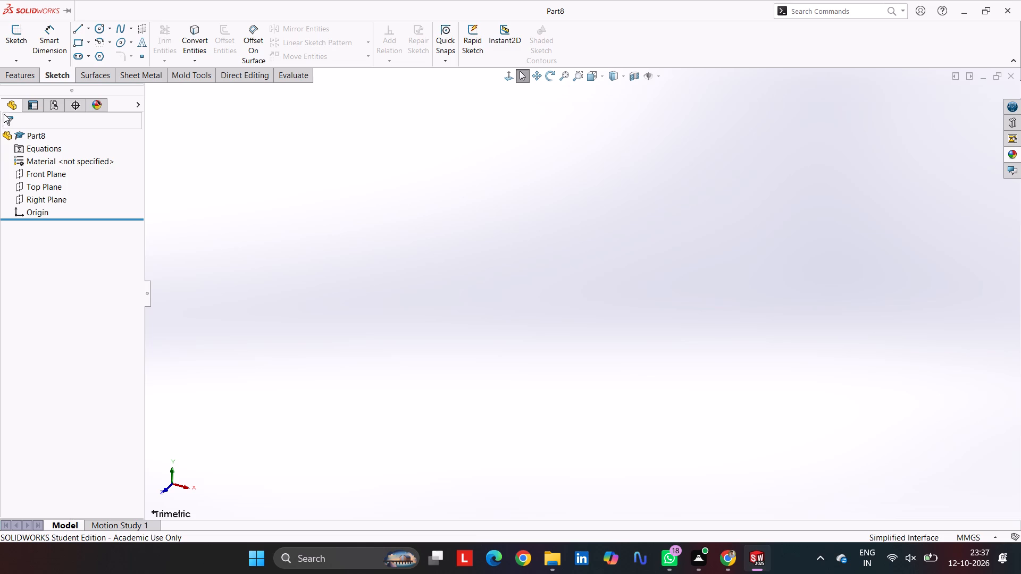
click(32, 198)
click(22, 30)
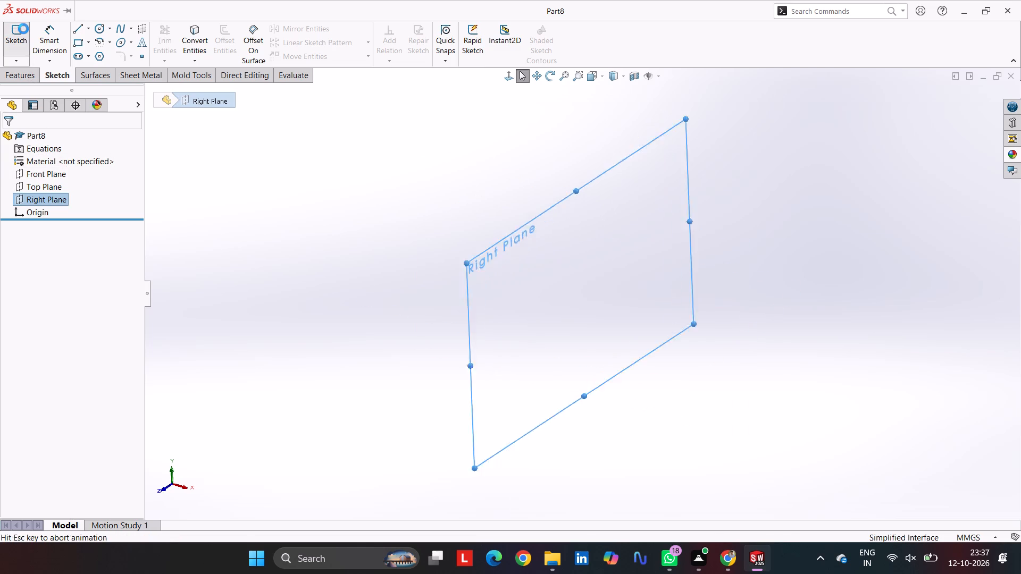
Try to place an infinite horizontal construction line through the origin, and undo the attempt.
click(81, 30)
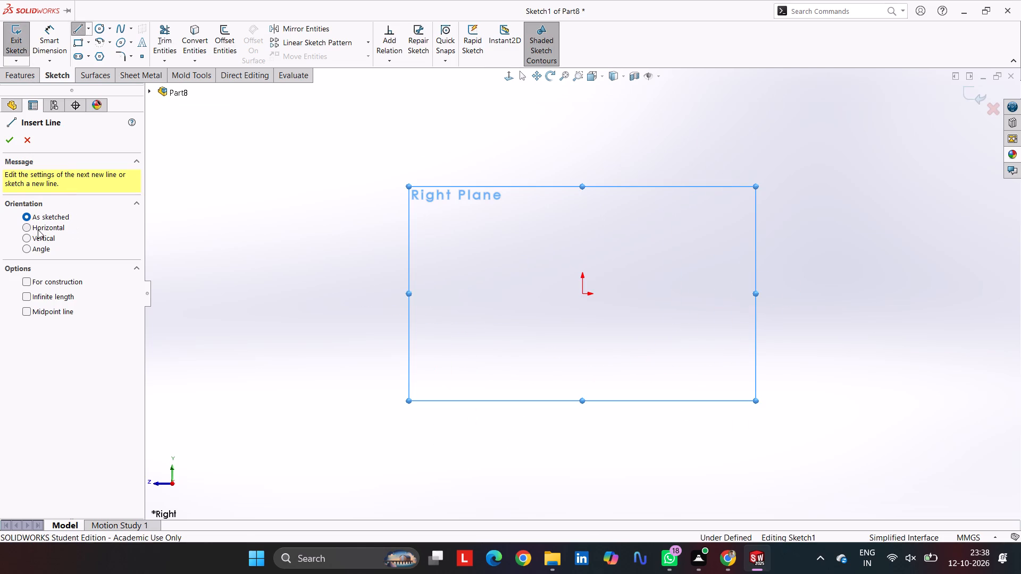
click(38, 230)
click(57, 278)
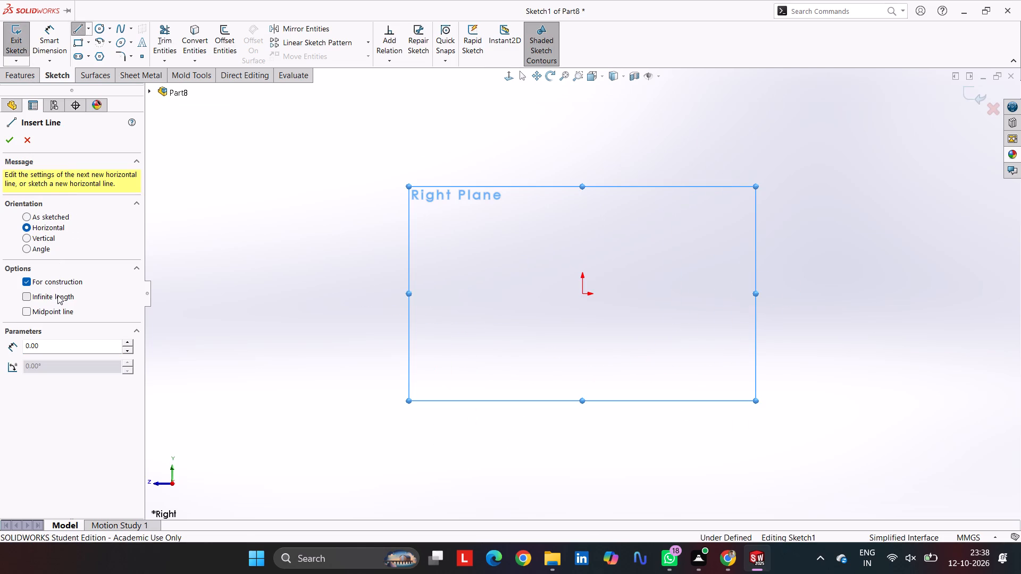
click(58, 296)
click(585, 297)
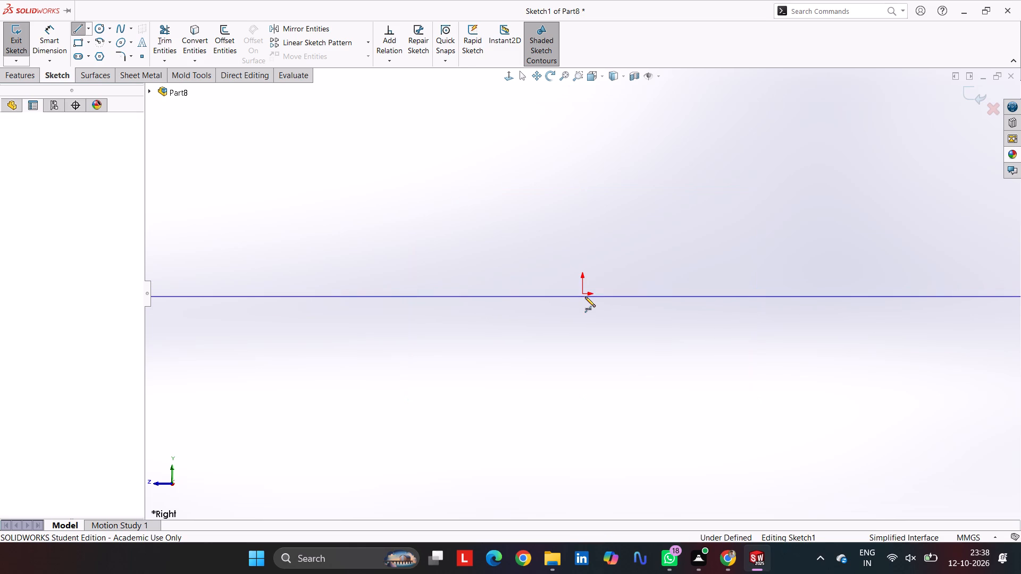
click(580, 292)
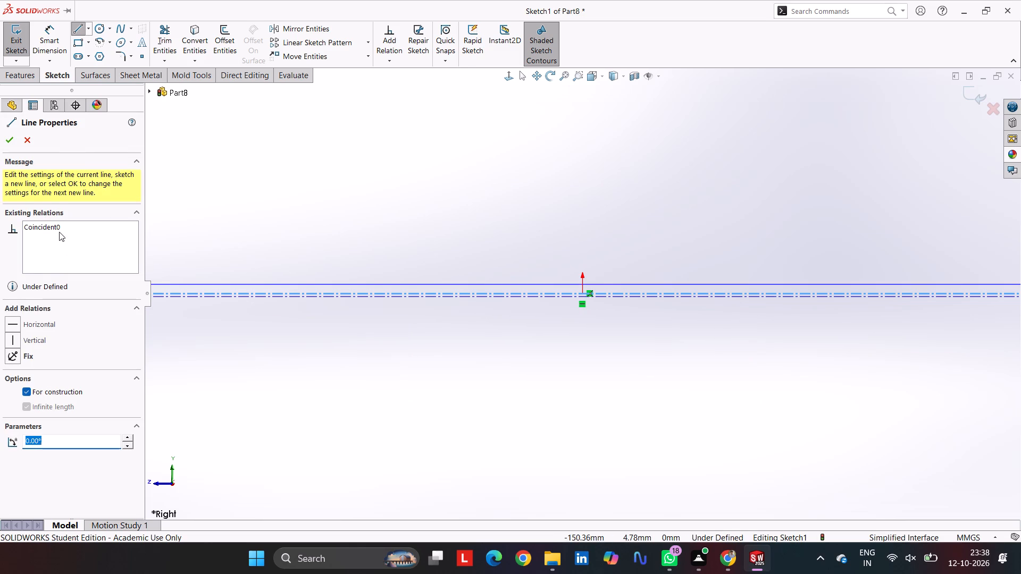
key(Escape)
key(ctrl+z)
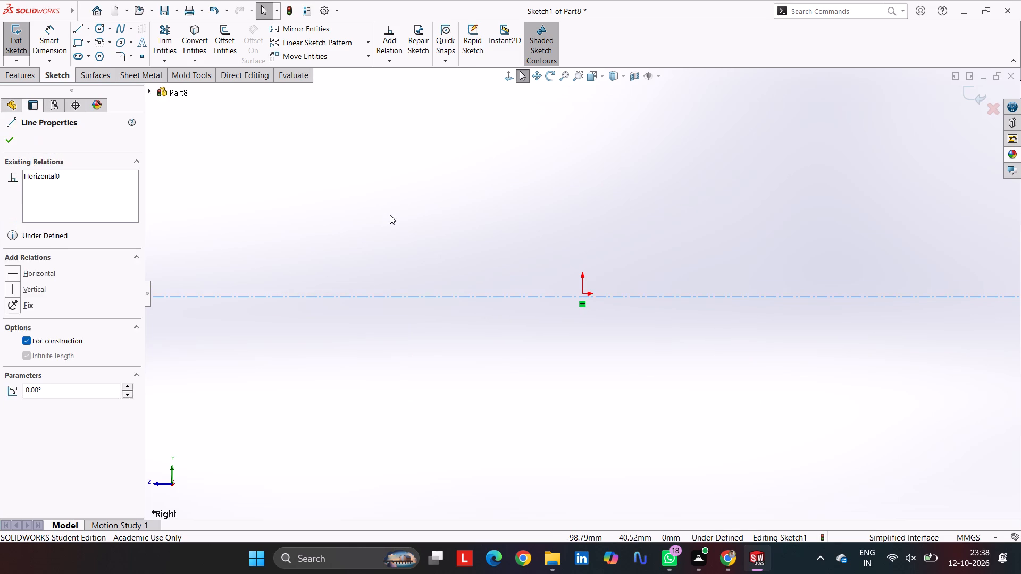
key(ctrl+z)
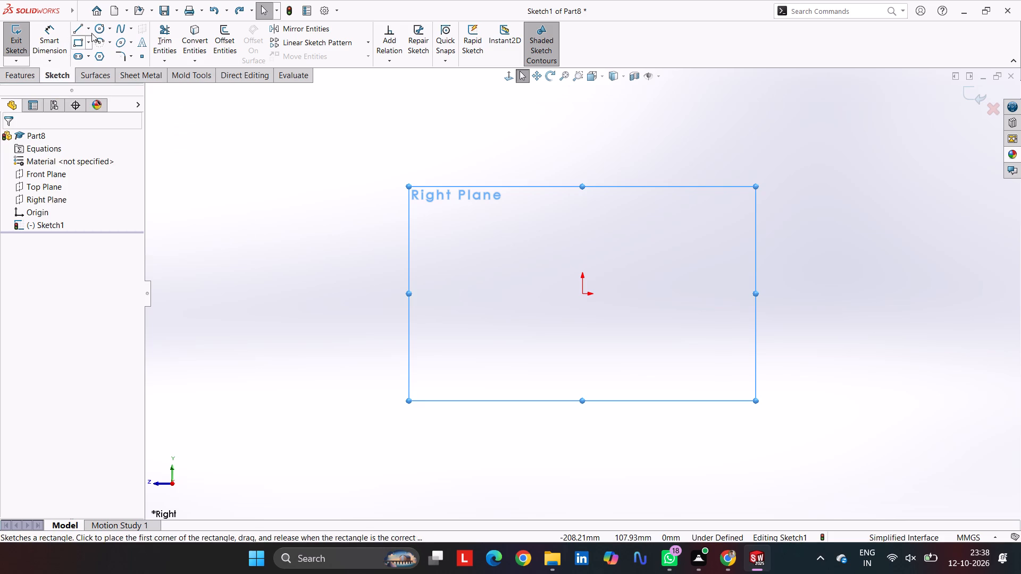
Sketch two infinite construction lines through the origin, one horizontal and one vertical.
click(77, 33)
click(47, 231)
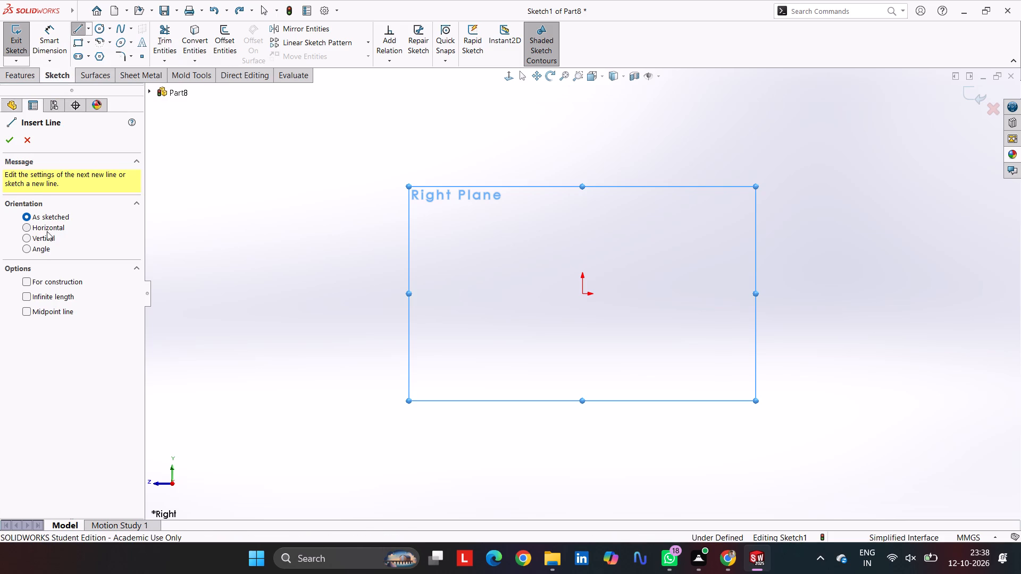
click(47, 296)
click(48, 283)
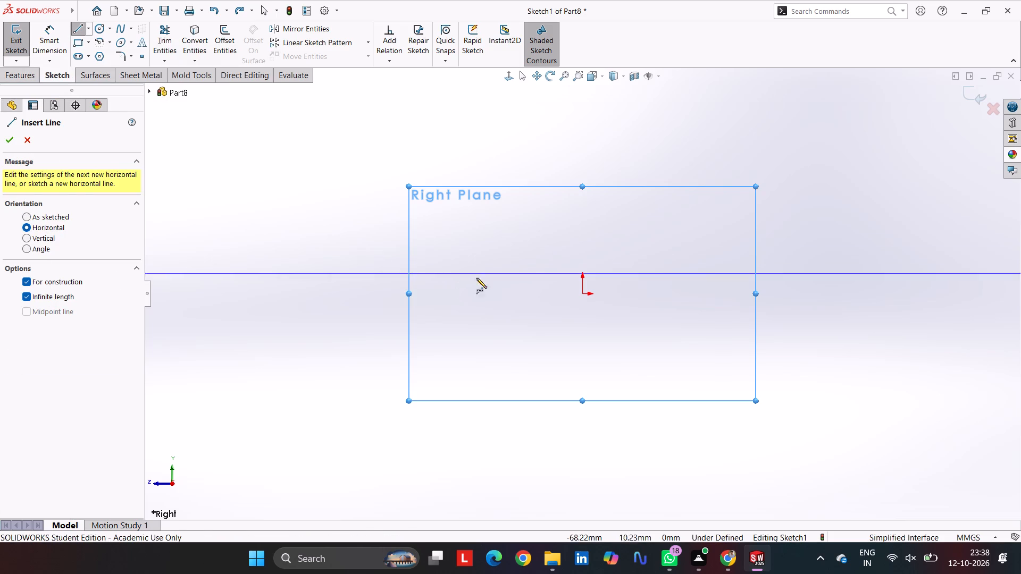
click(580, 296)
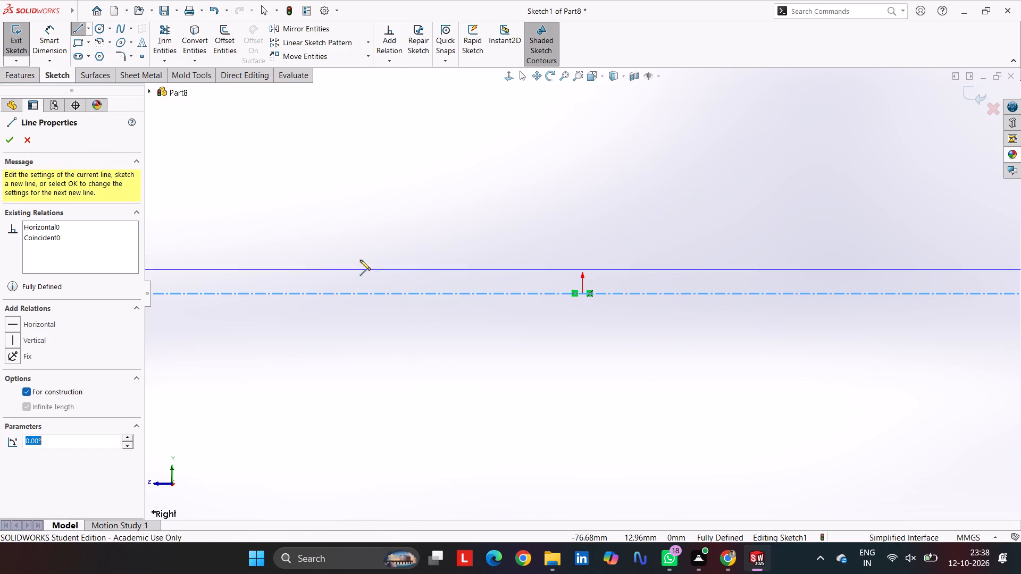
click(16, 137)
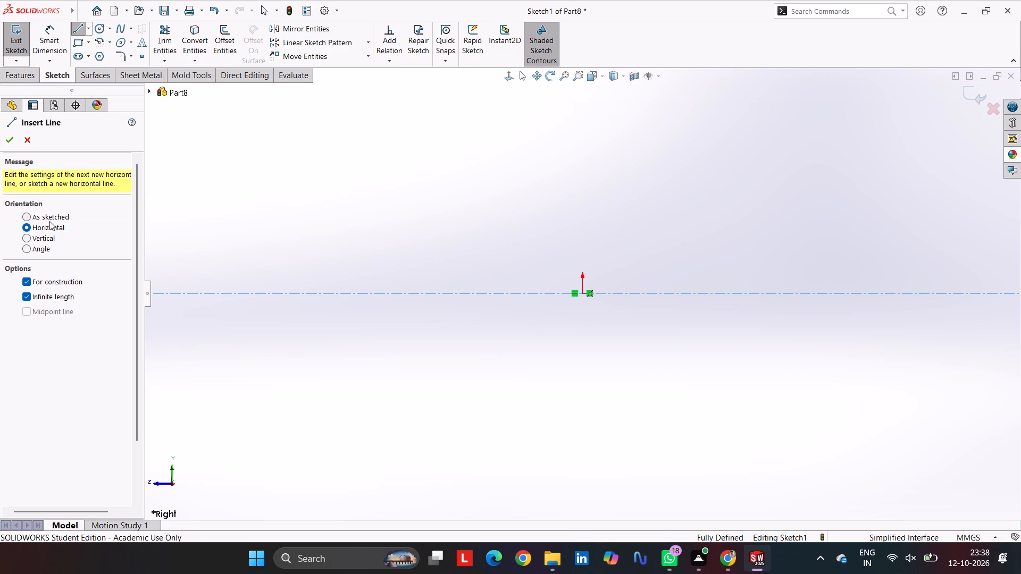
click(48, 241)
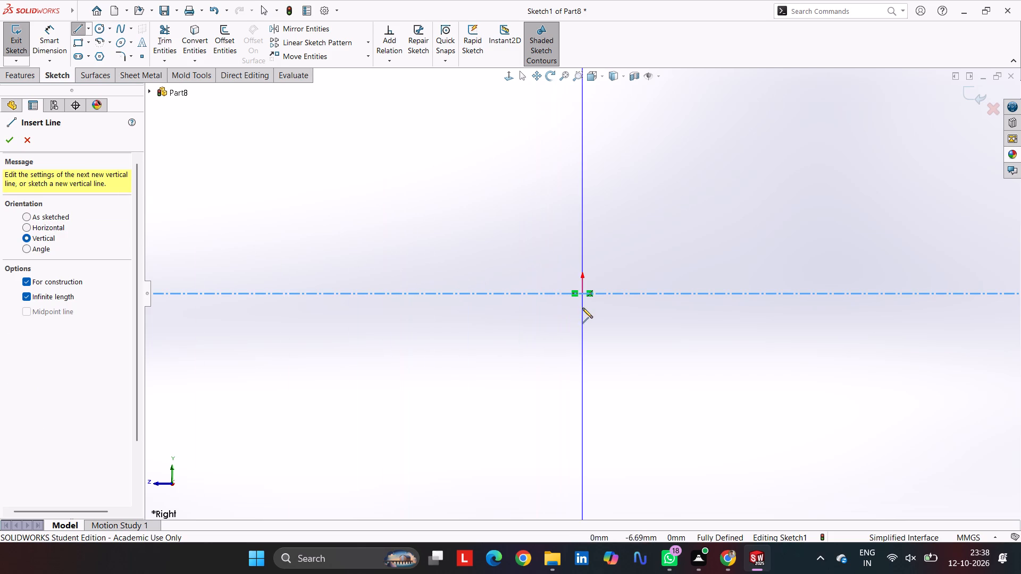
click(581, 296)
key(Escape)
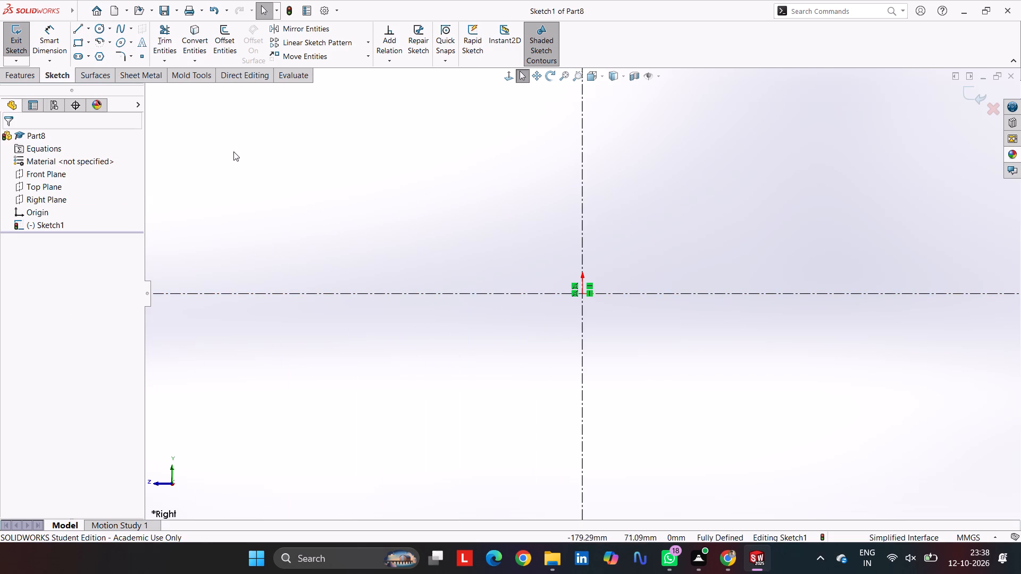
Sketch a circle centred on the origin and dimension its diameter to 8 mm.
click(99, 28)
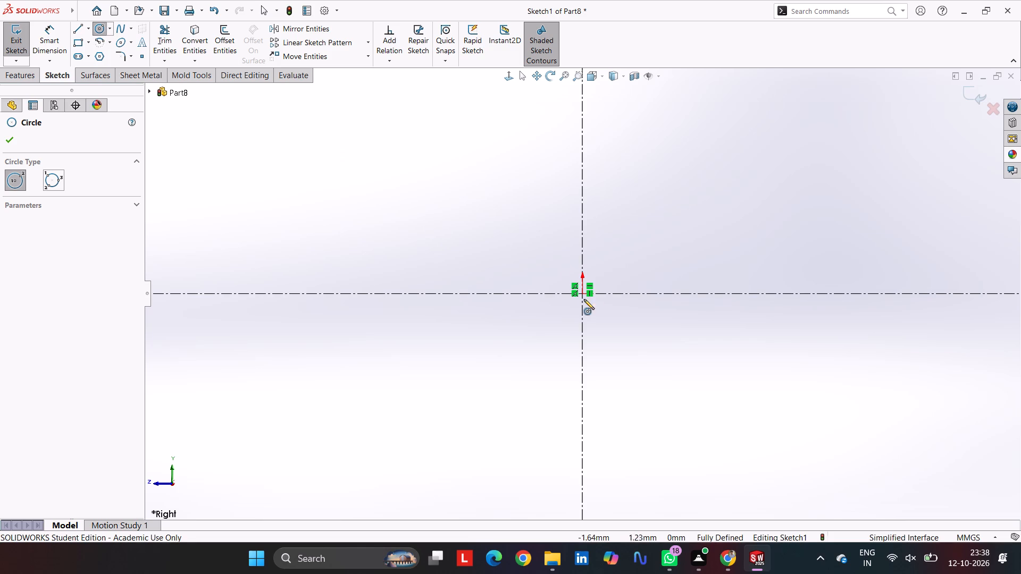
click(581, 294)
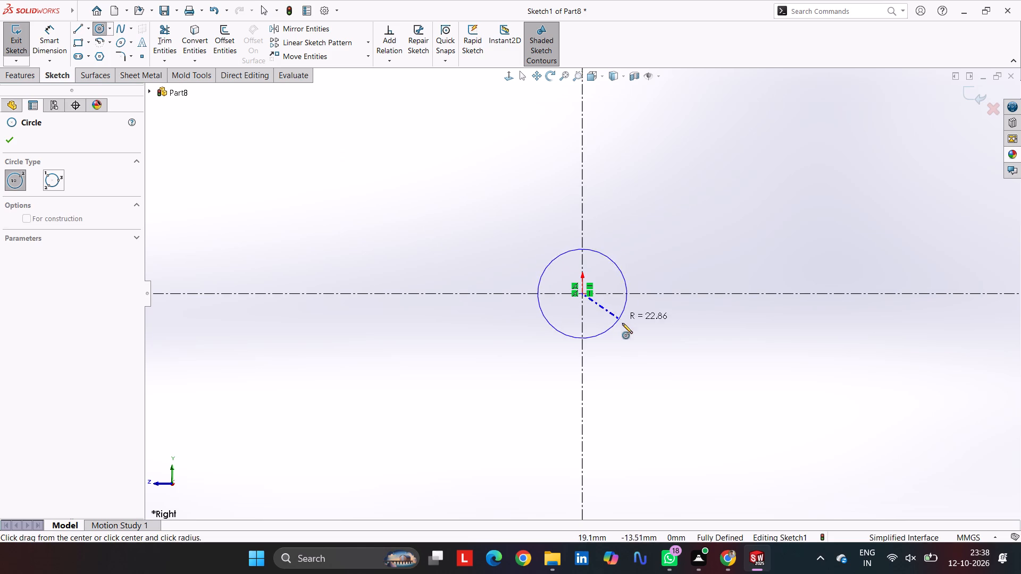
click(637, 336)
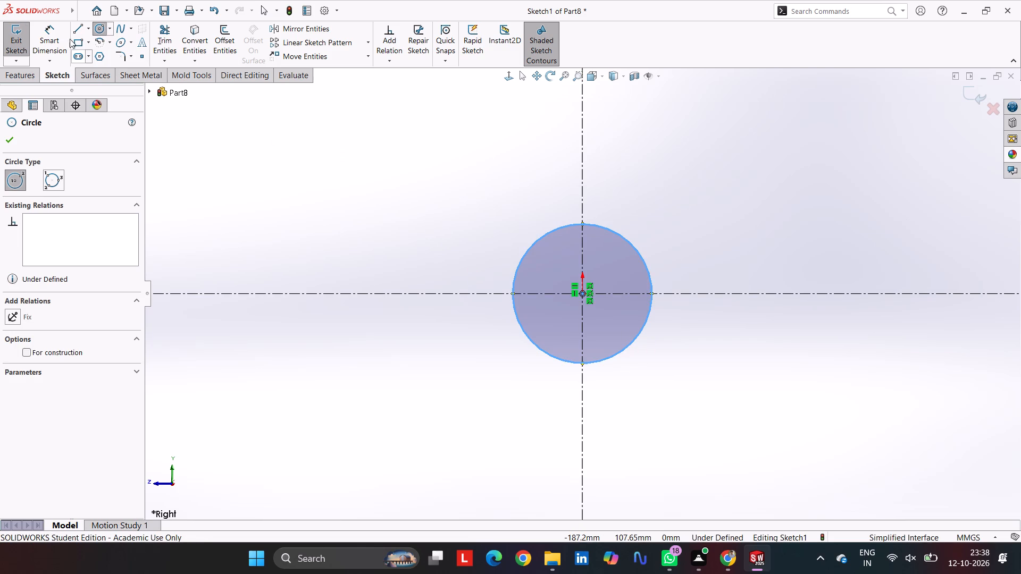
click(52, 31)
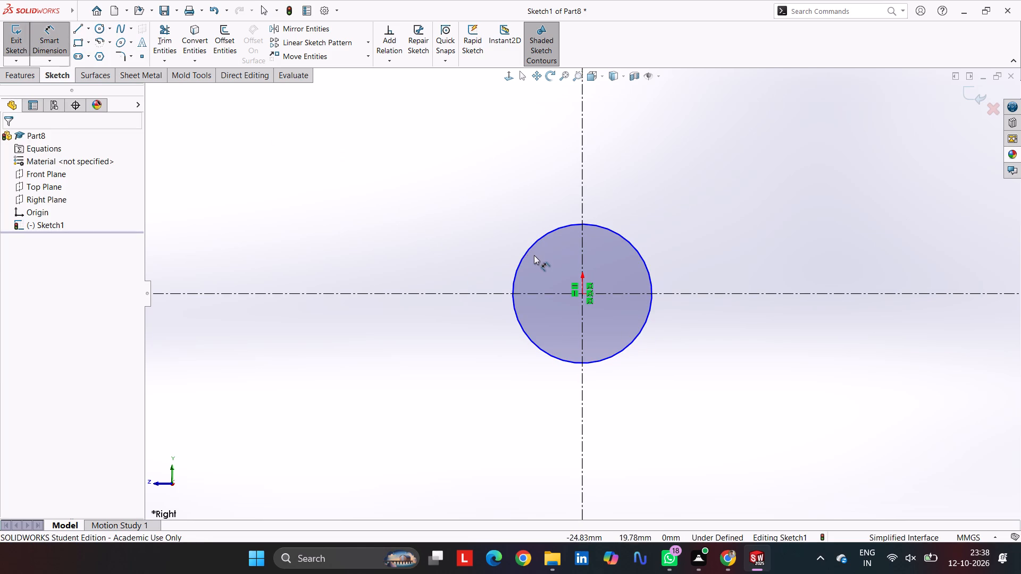
click(529, 249)
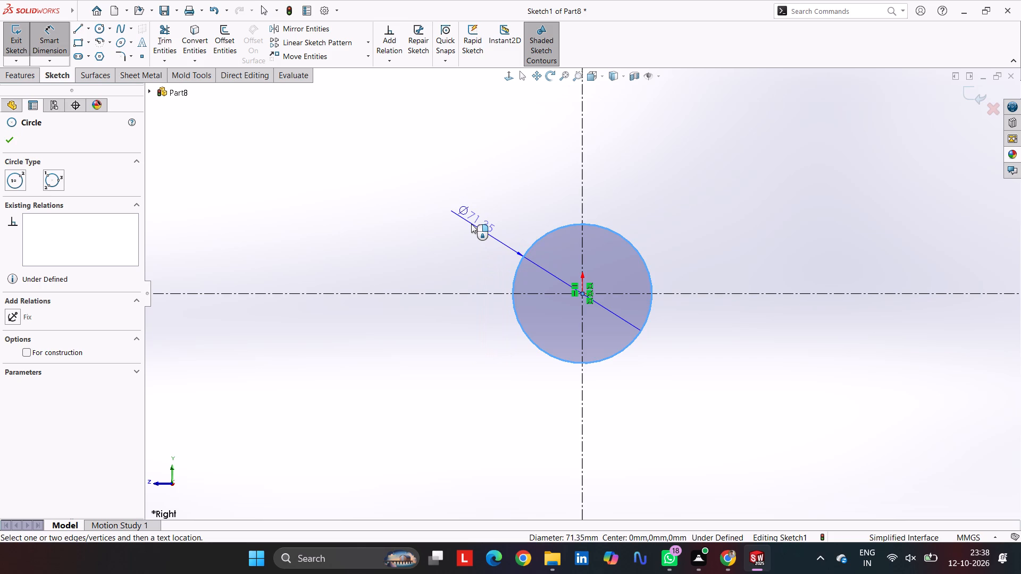
click(468, 223)
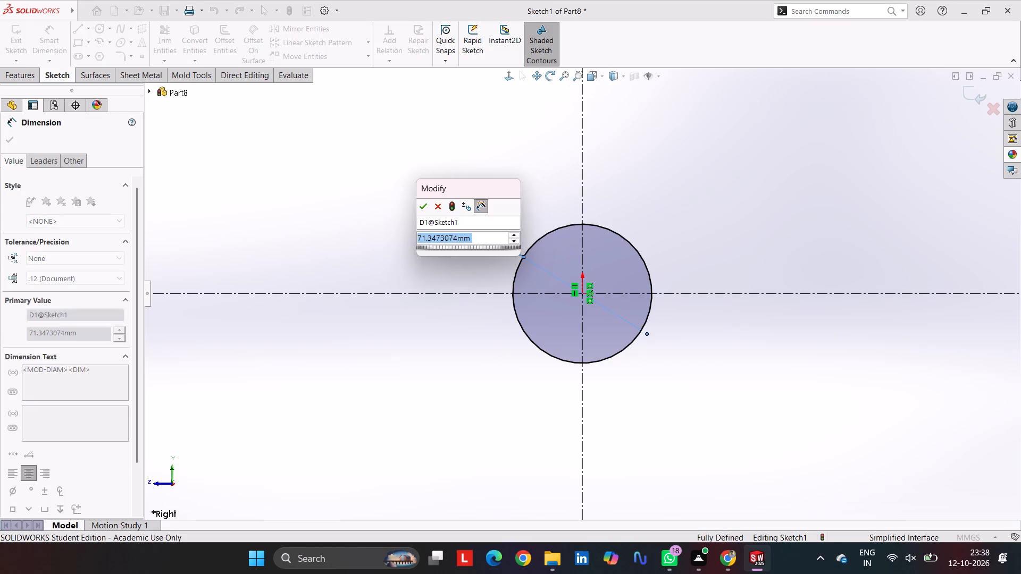
key(8)
key(Return)
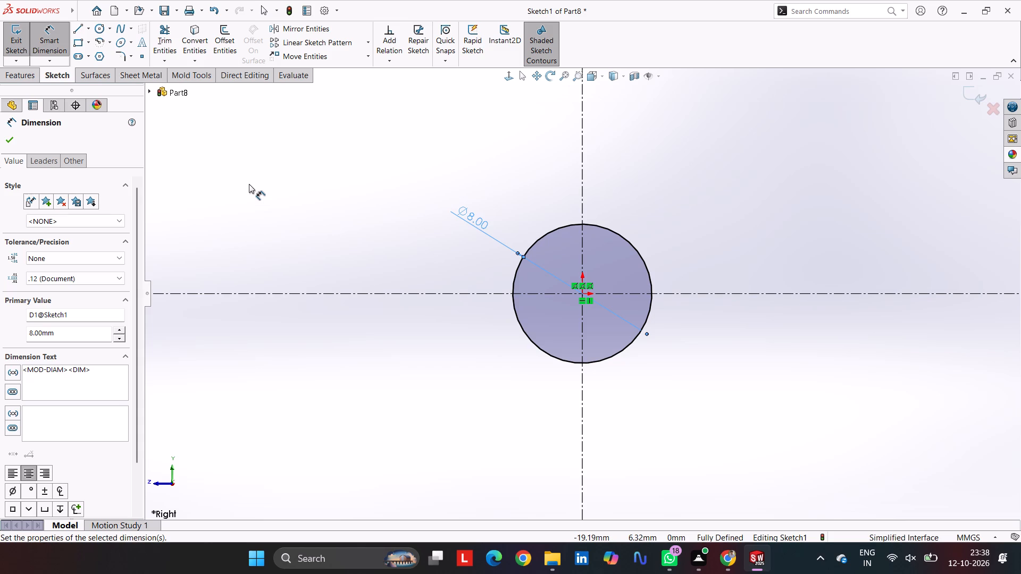
Extrude the 8 mm circle as a blind boss to a depth of 9 mm.
click(6, 74)
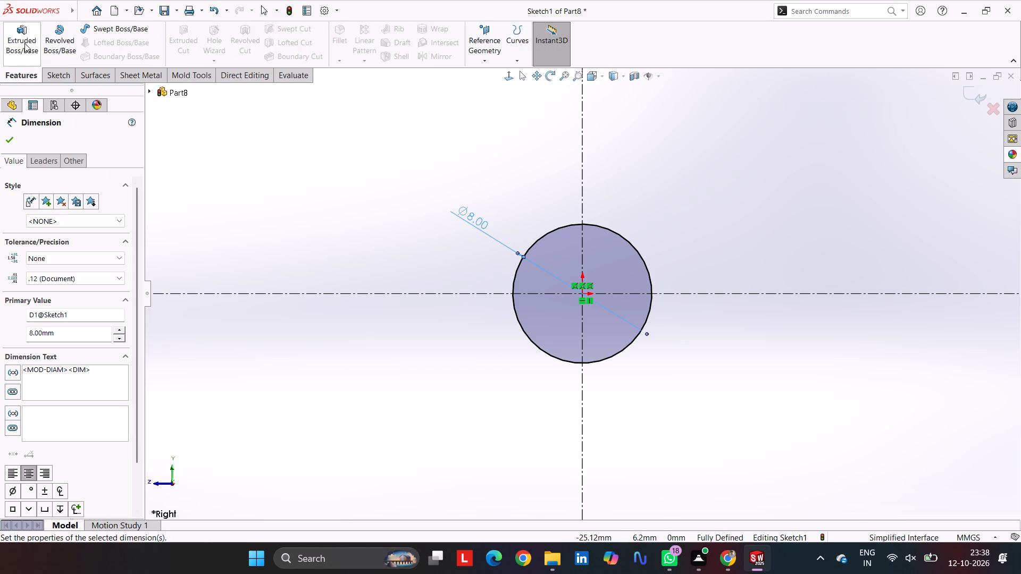
click(24, 43)
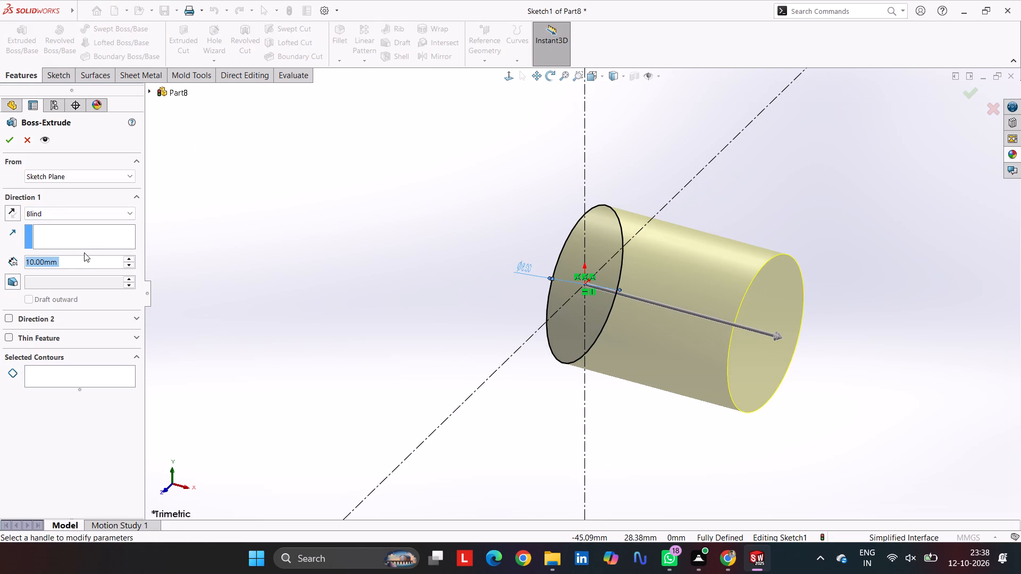
key(9)
key(Return)
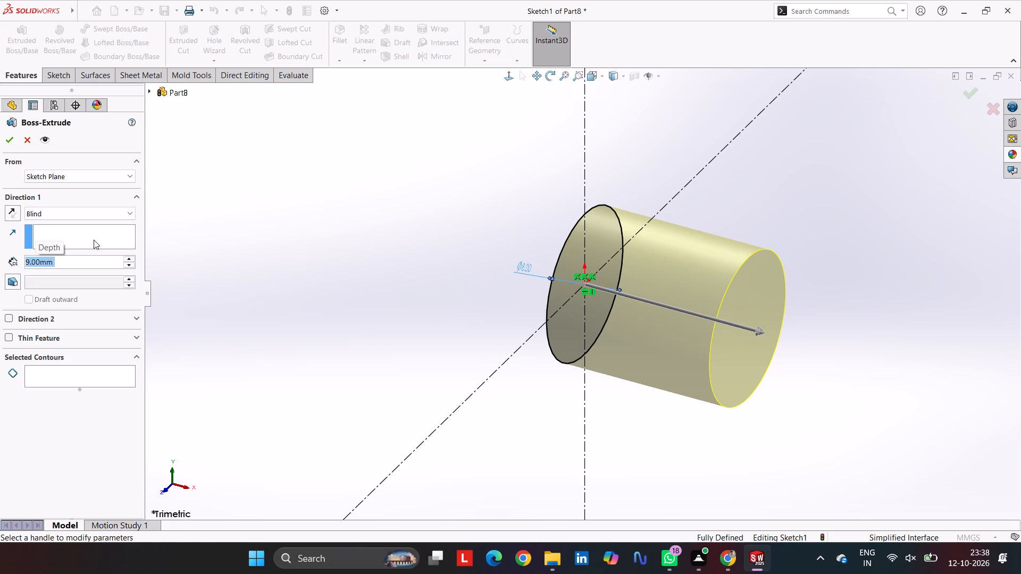
key(Return)
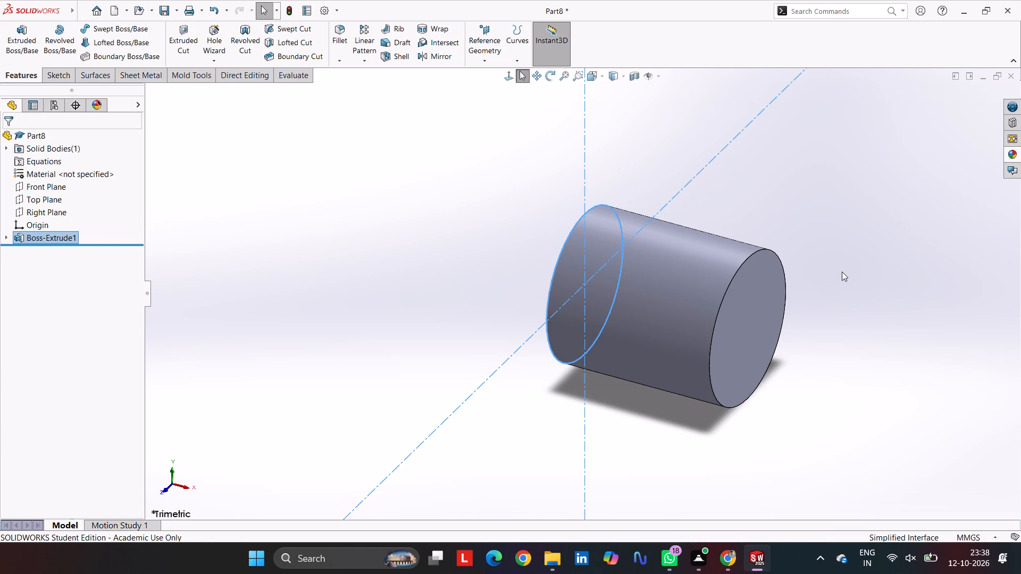
click(842, 272)
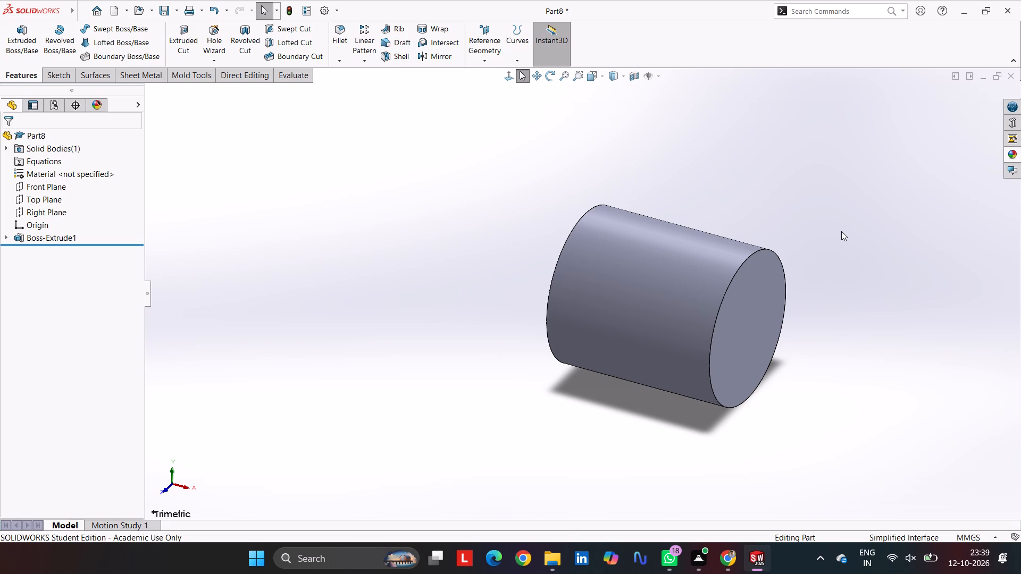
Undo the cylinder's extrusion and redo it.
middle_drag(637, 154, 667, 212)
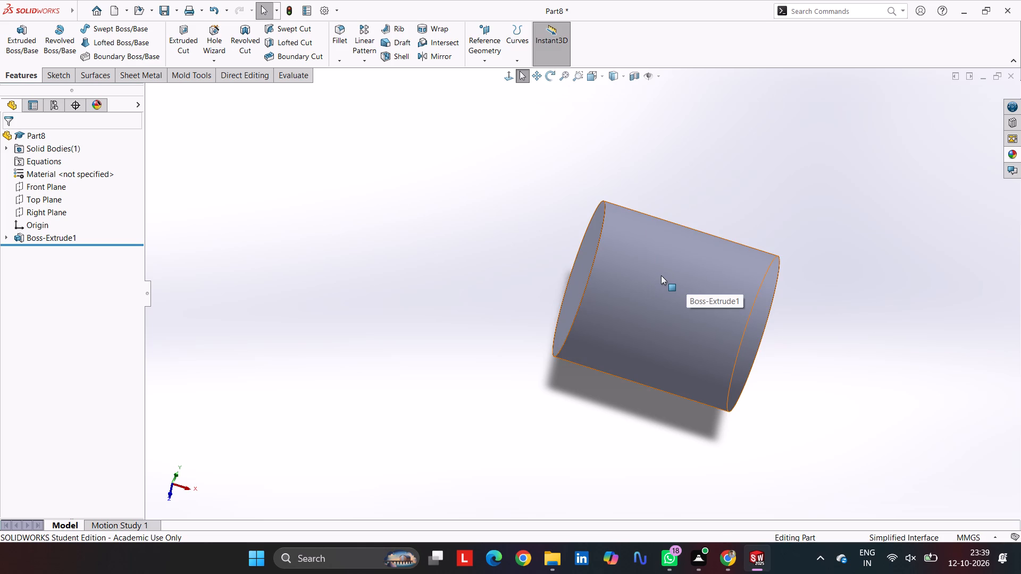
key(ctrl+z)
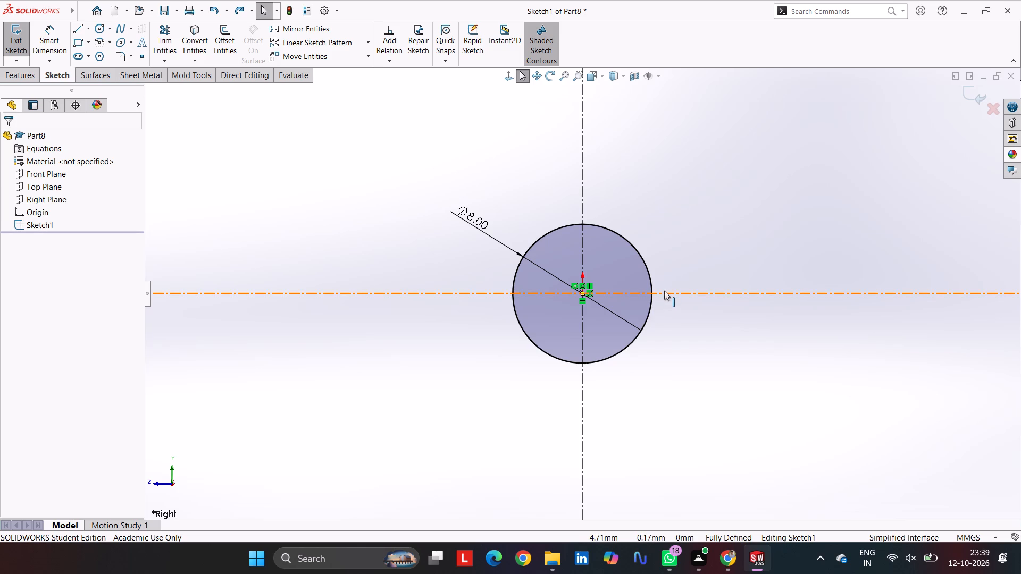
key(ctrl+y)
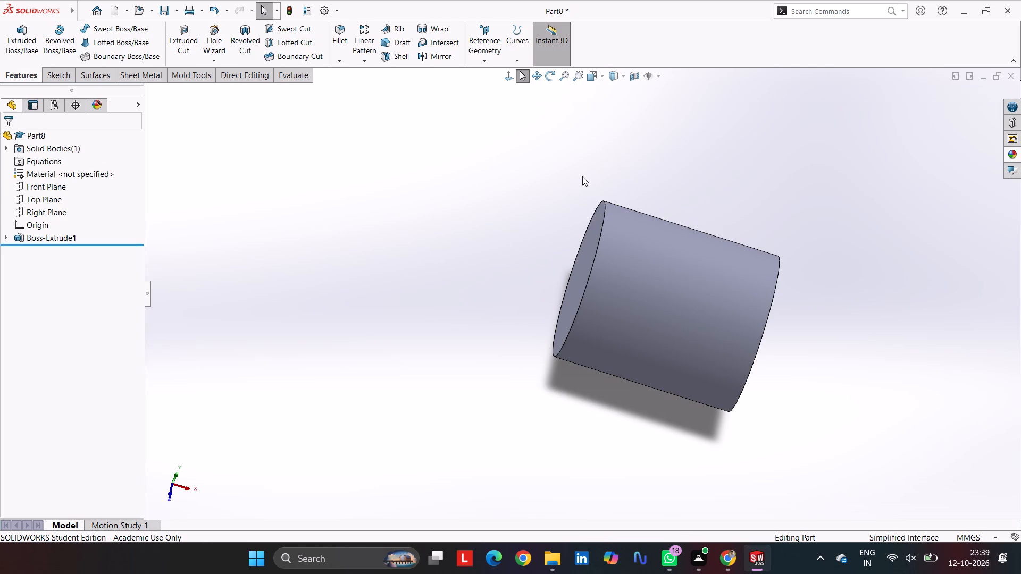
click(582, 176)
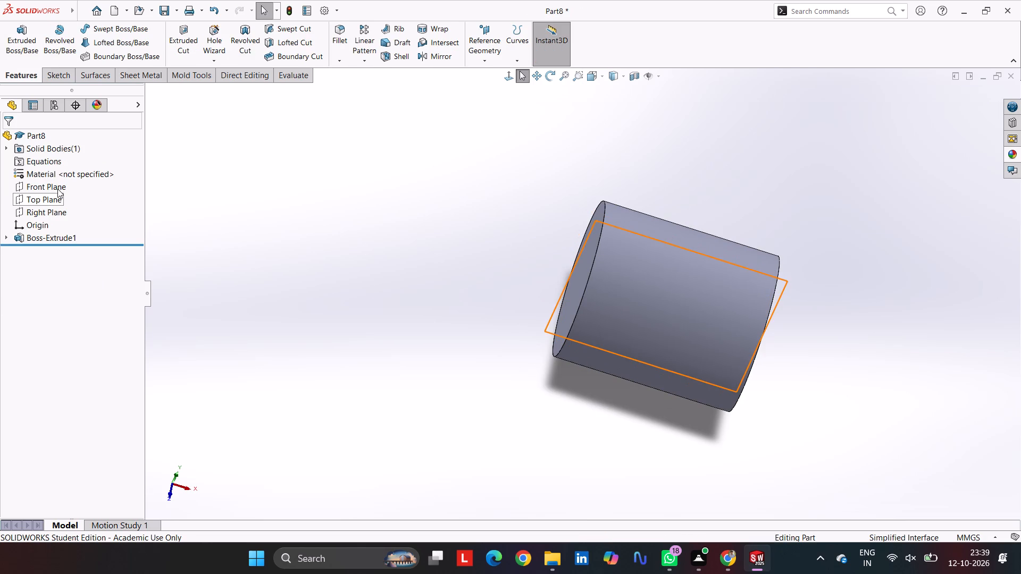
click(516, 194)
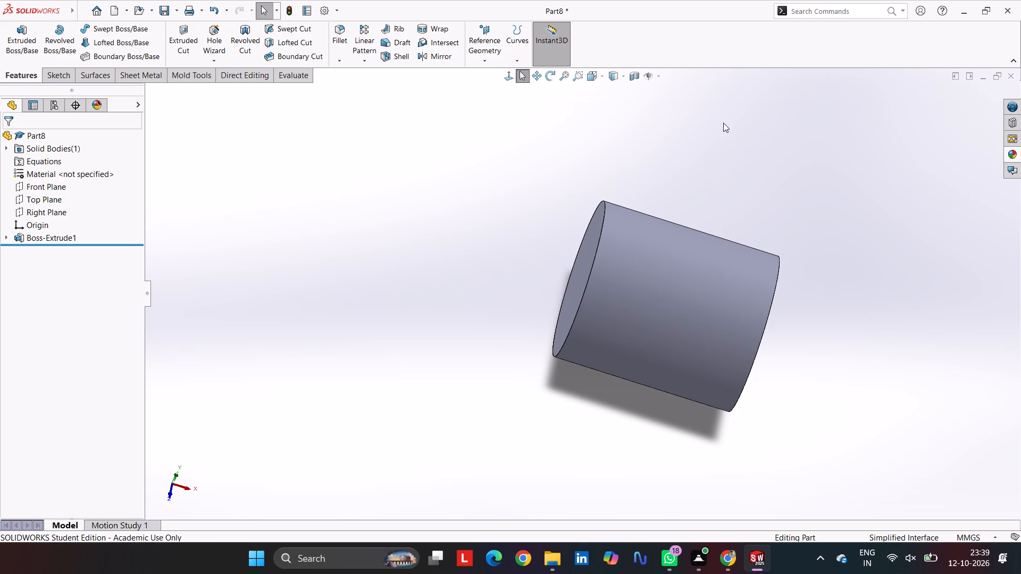
Start a new sketch on the Front Plane.
key(ctrl+7)
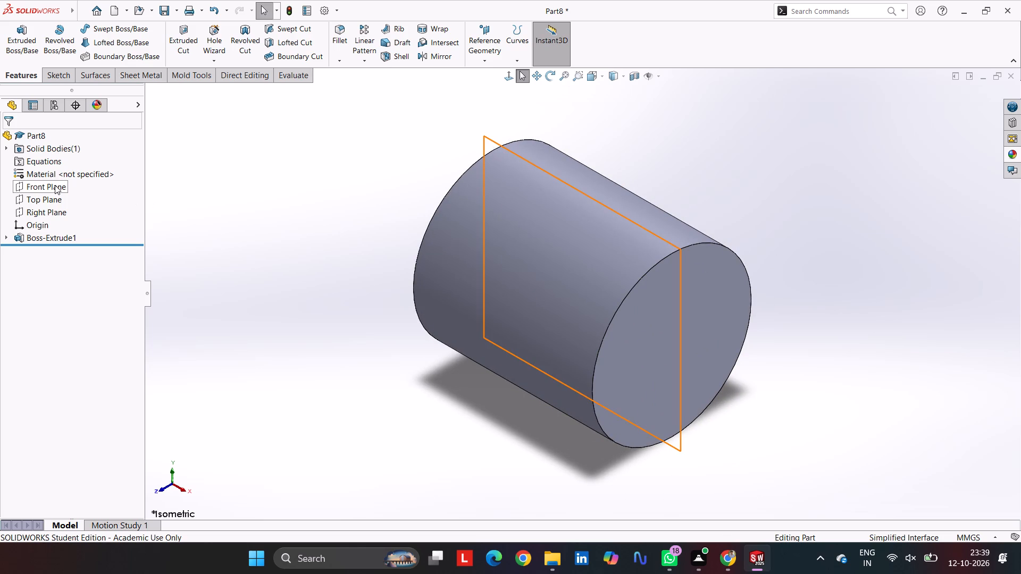
click(56, 185)
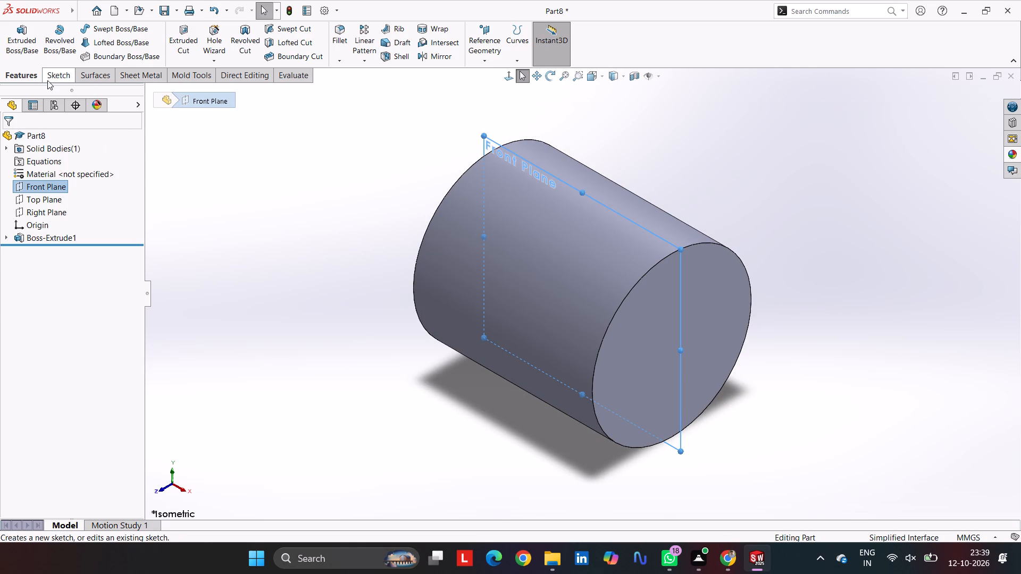
click(62, 78)
click(26, 28)
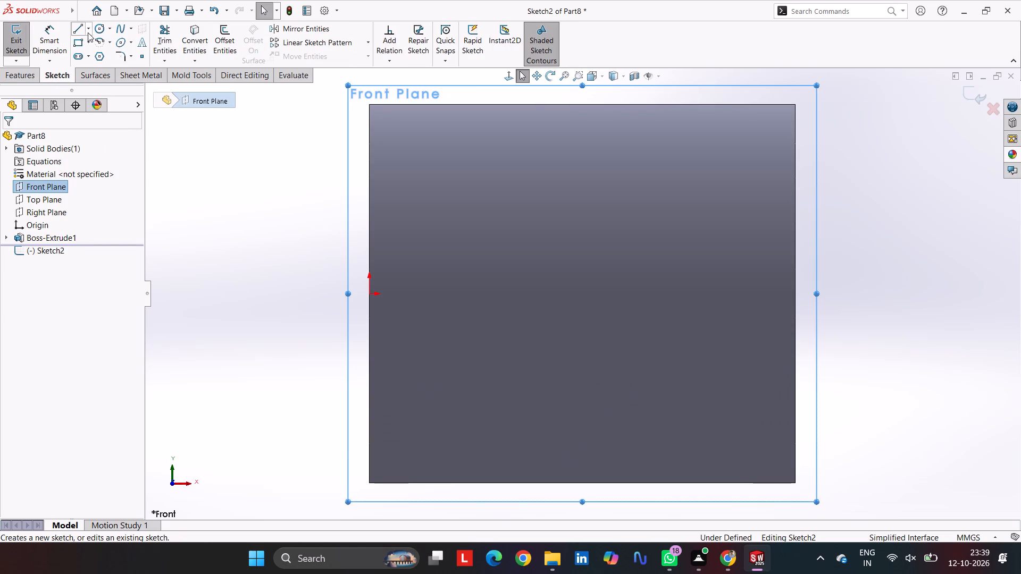
Sketch a vertical line upward from the origin along the cylinder's end edge and dimension it to 3.5 mm.
click(81, 31)
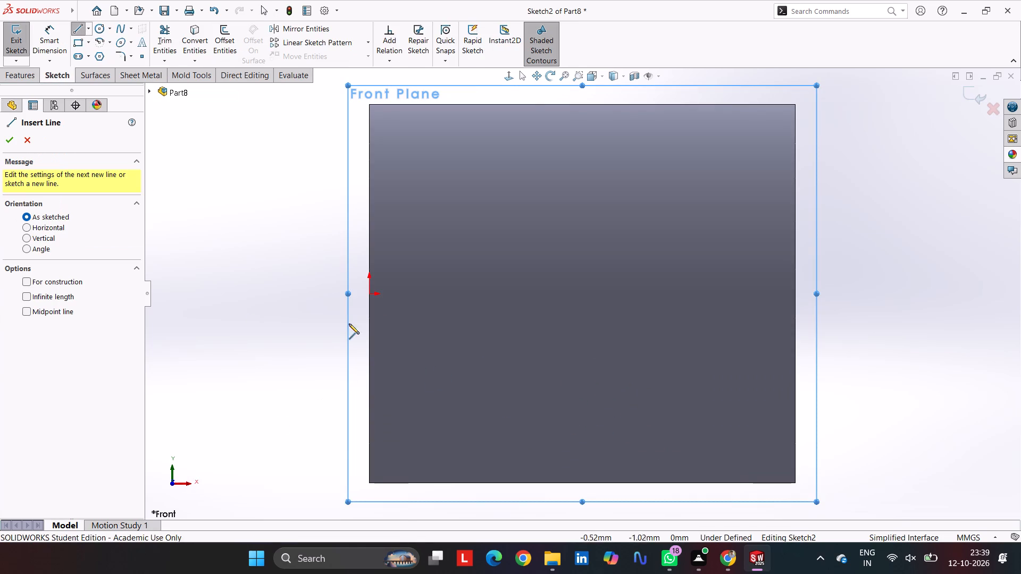
click(372, 294)
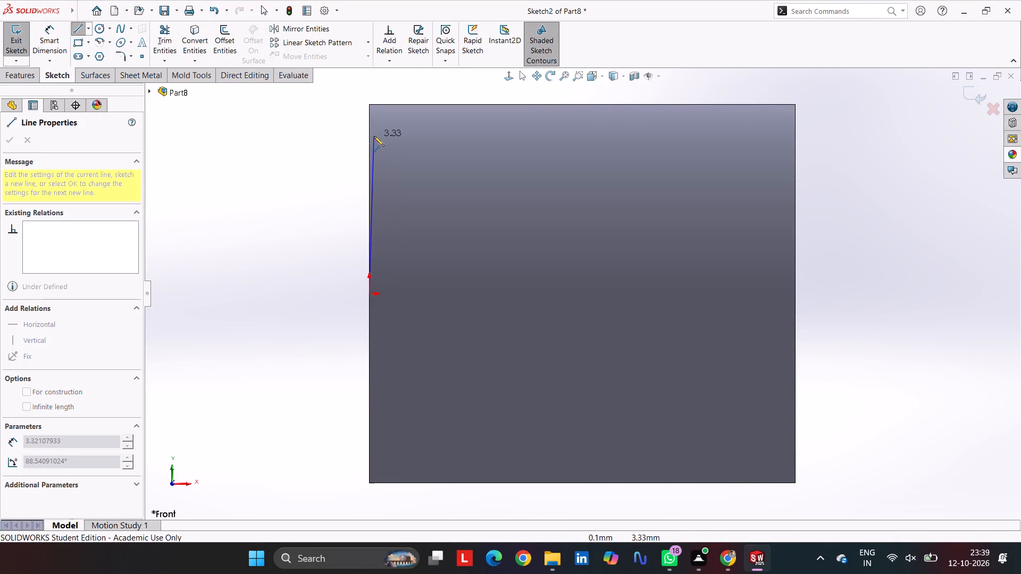
click(371, 126)
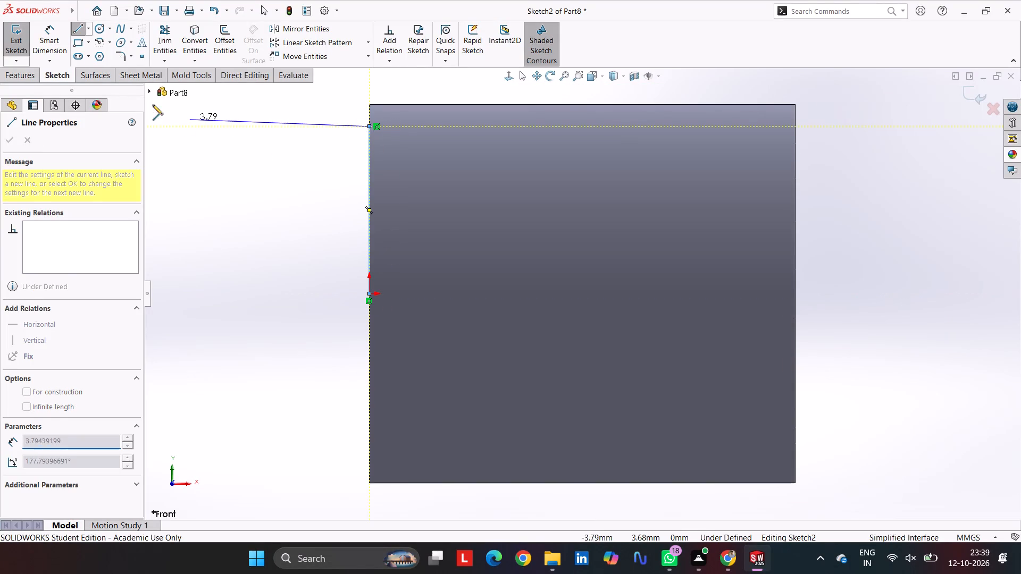
key(Escape)
click(56, 40)
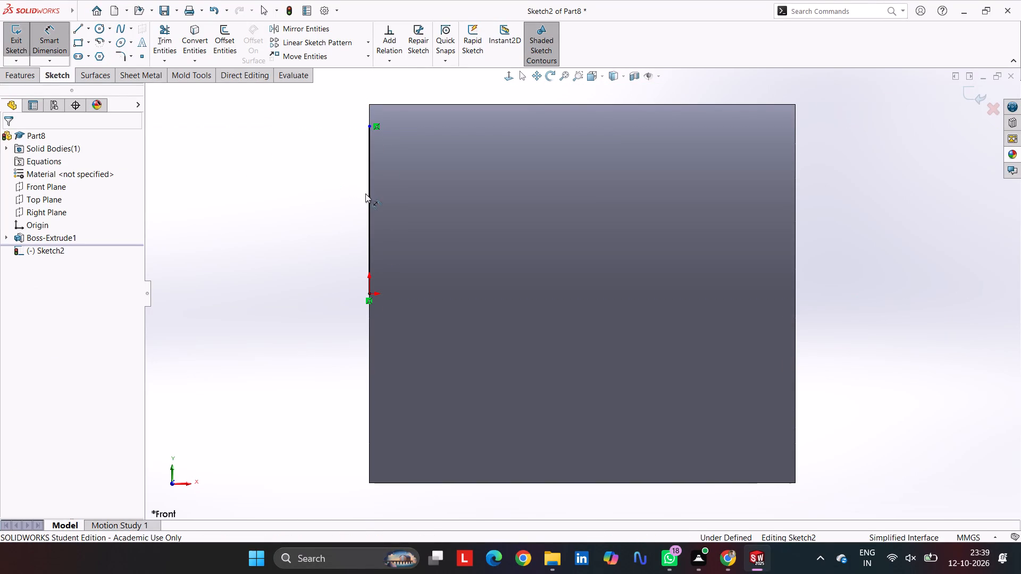
click(369, 196)
click(291, 194)
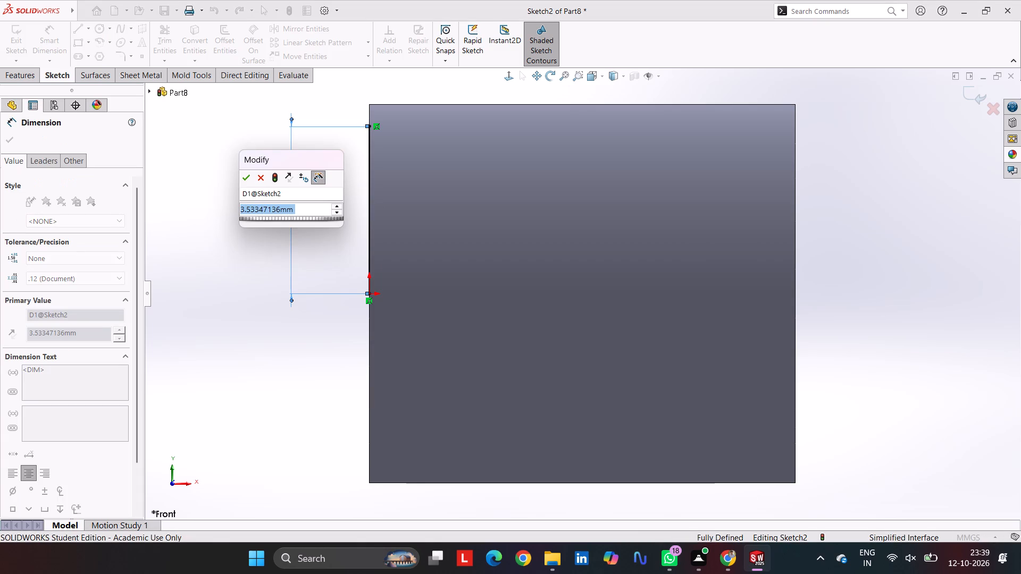
text(7/)
key(2)
key(Return)
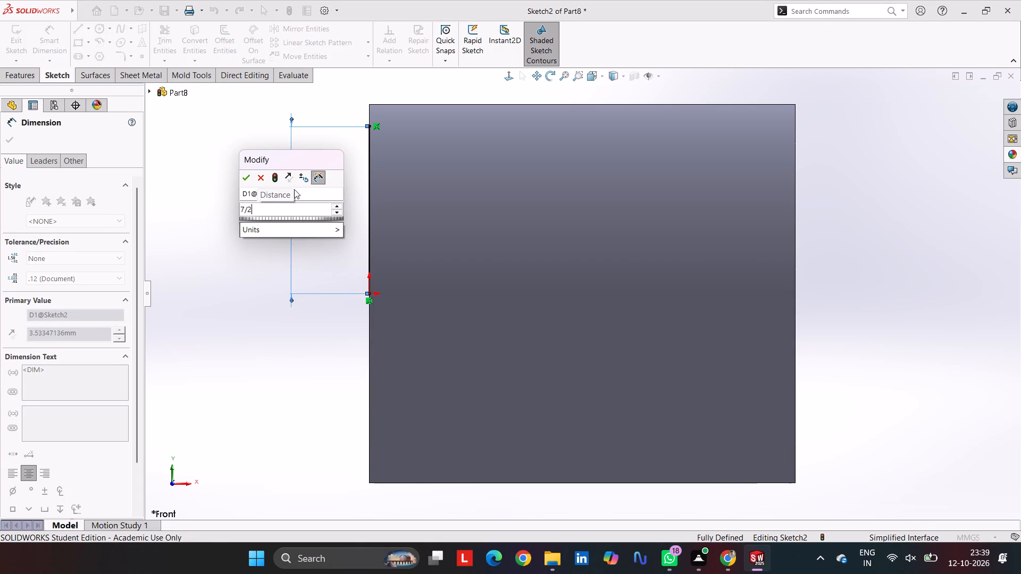
key(Escape)
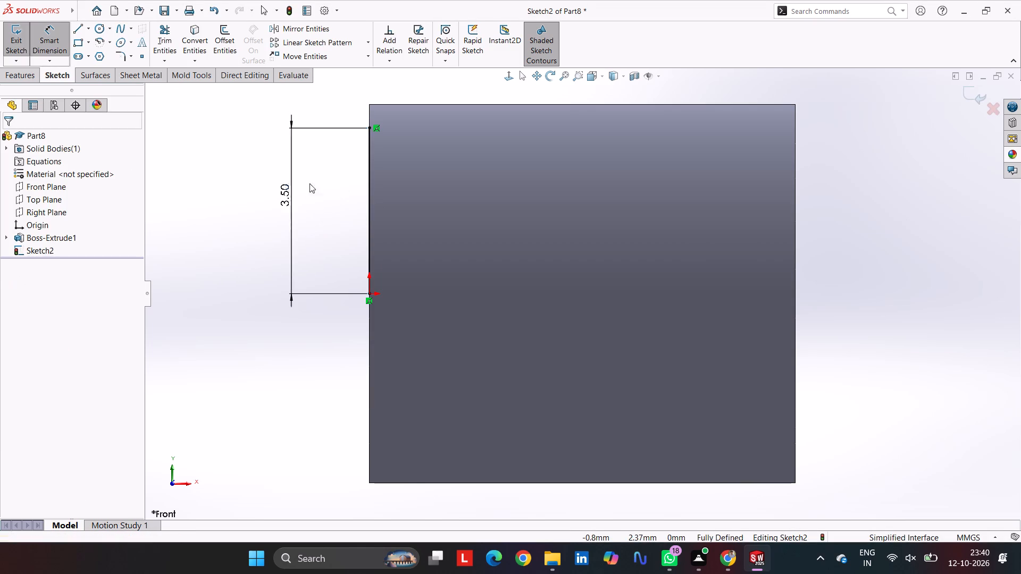
Sketch a slanted line from the vertical line's upper end past the cylinder's top edge and dimension the angle between them to 30°.
click(75, 28)
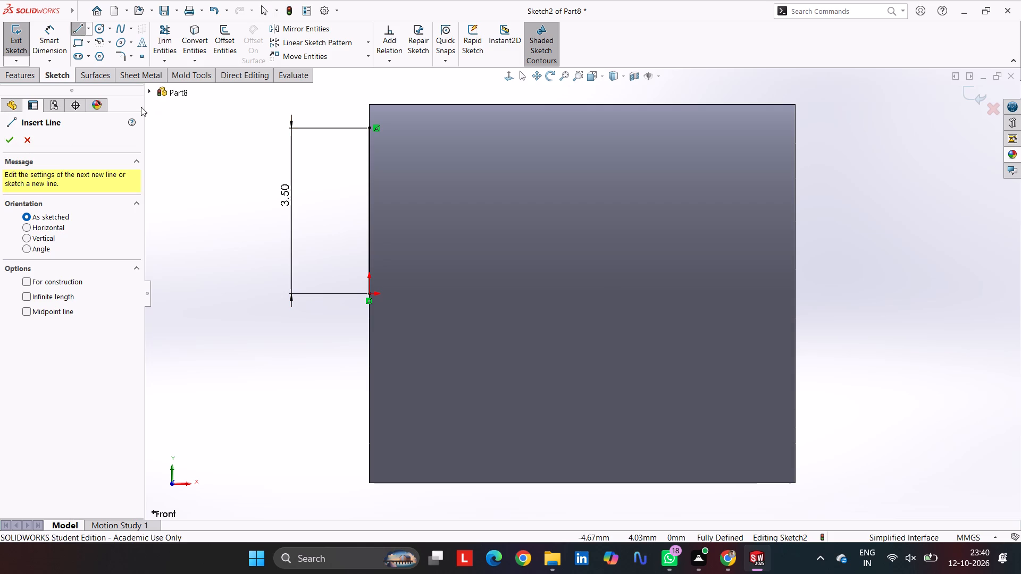
click(370, 125)
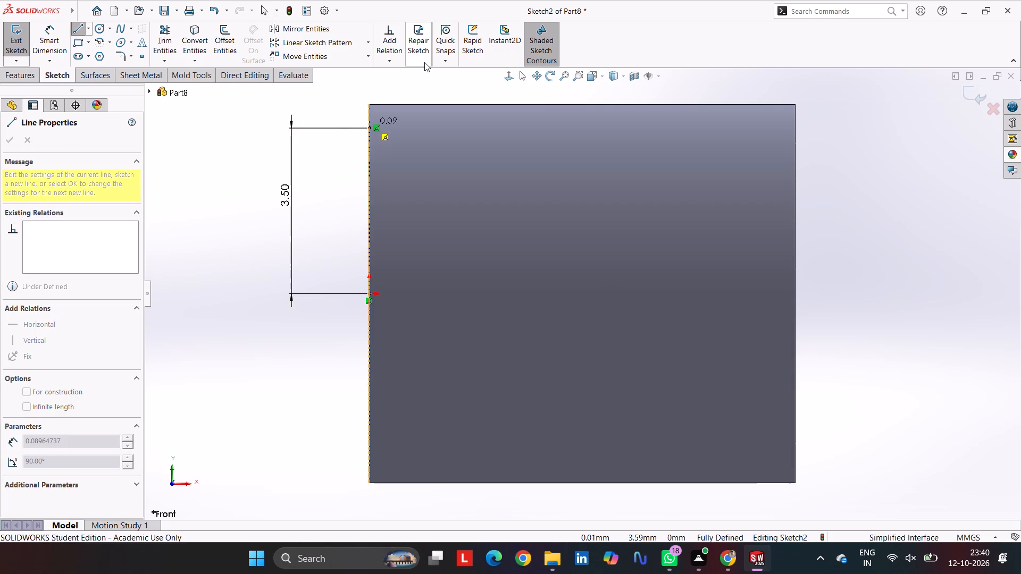
click(412, 77)
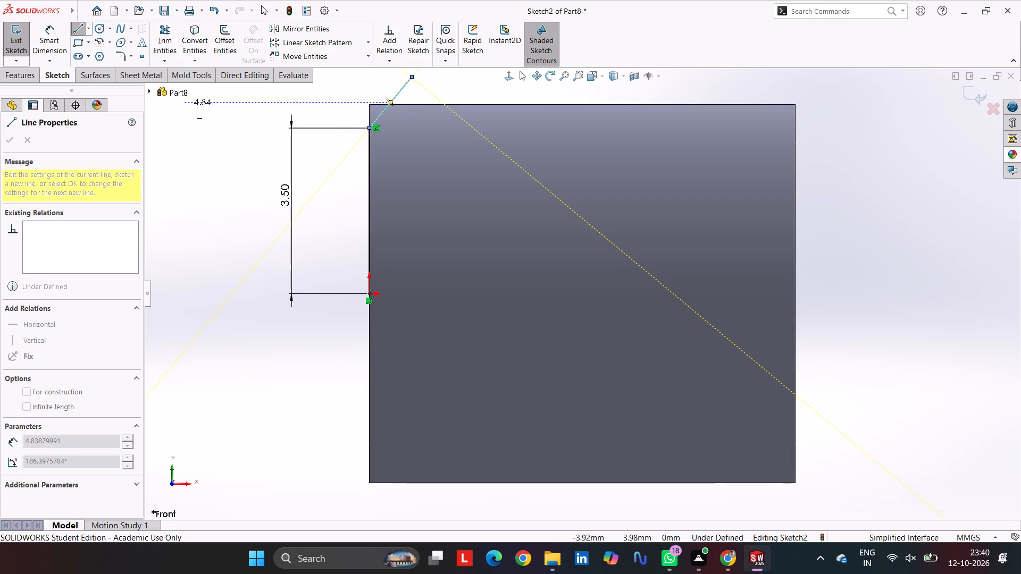
key(Escape)
click(59, 34)
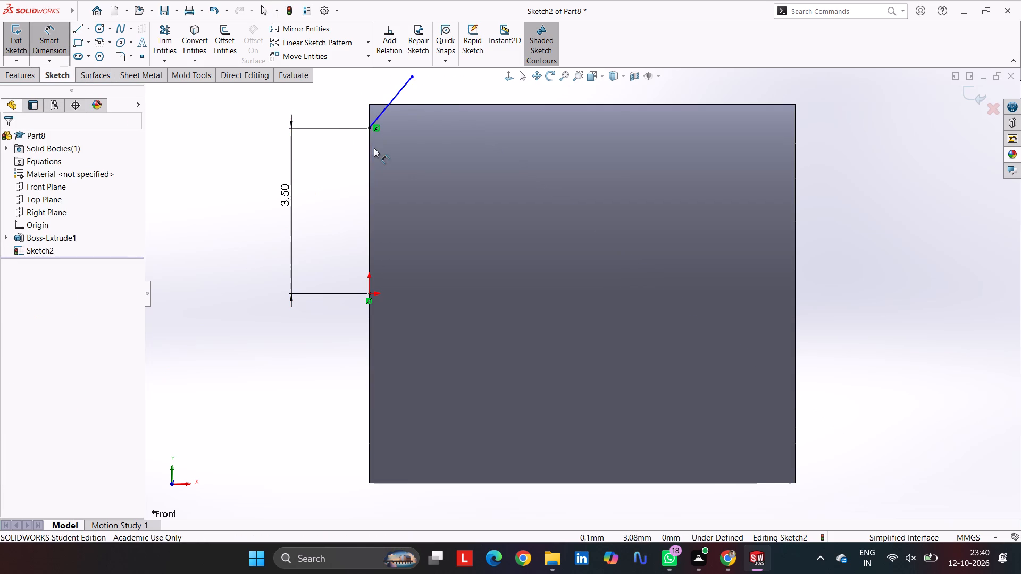
click(370, 148)
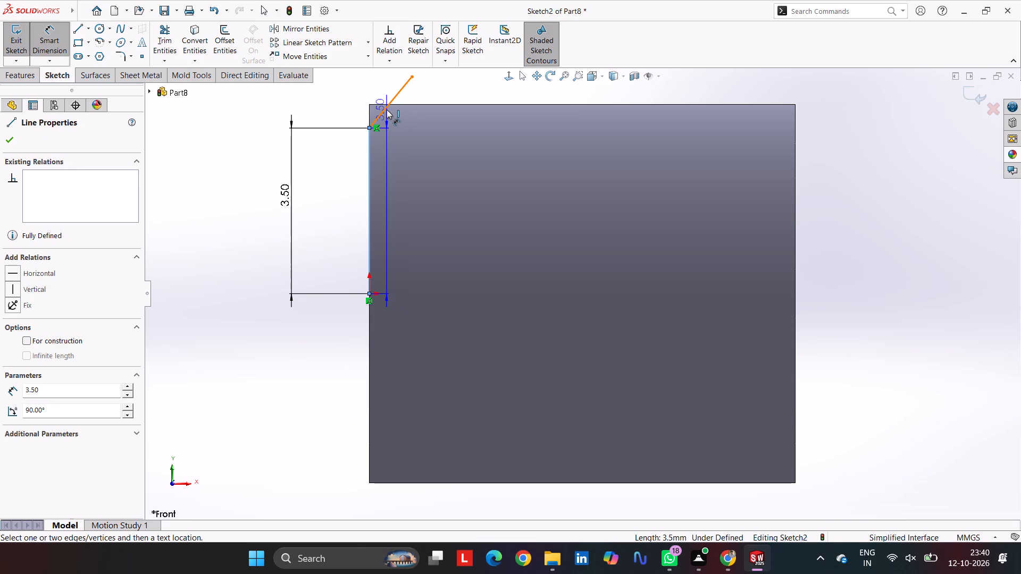
click(387, 109)
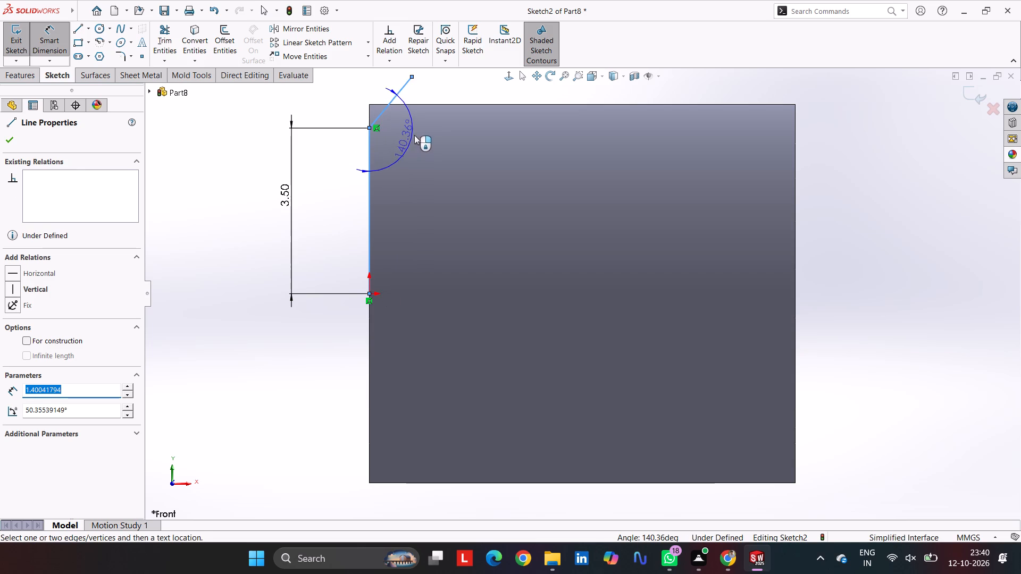
click(380, 84)
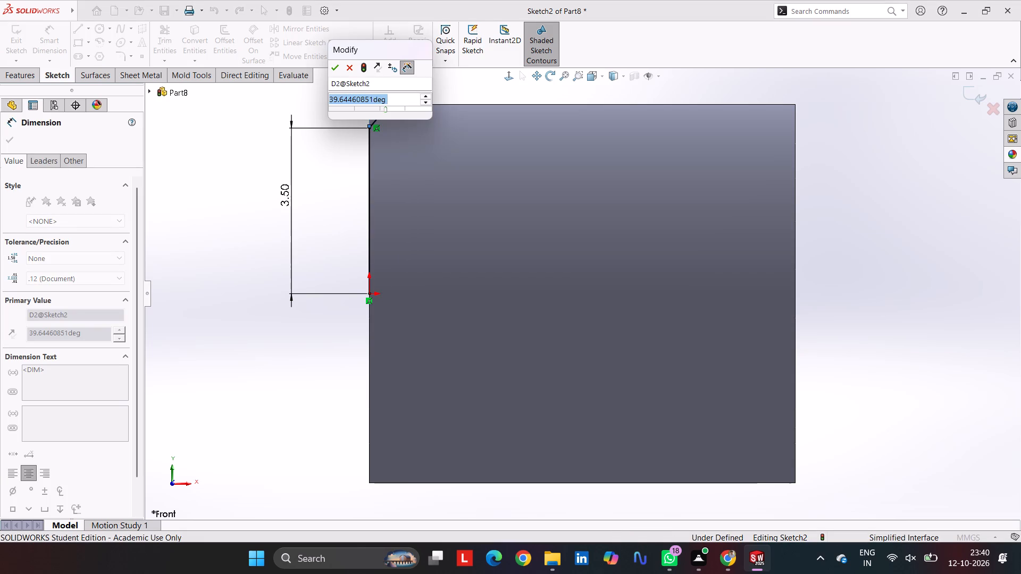
text(30)
key(Return)
key(Escape)
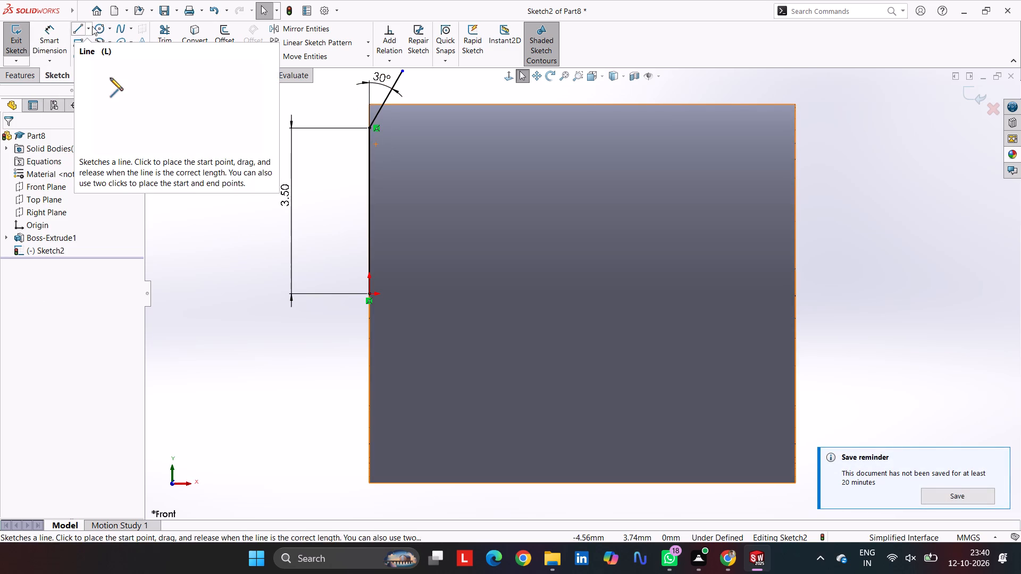
Close the triangle with a horizontal line from the slanted line's upper end and a vertical line down to its lower end.
click(77, 24)
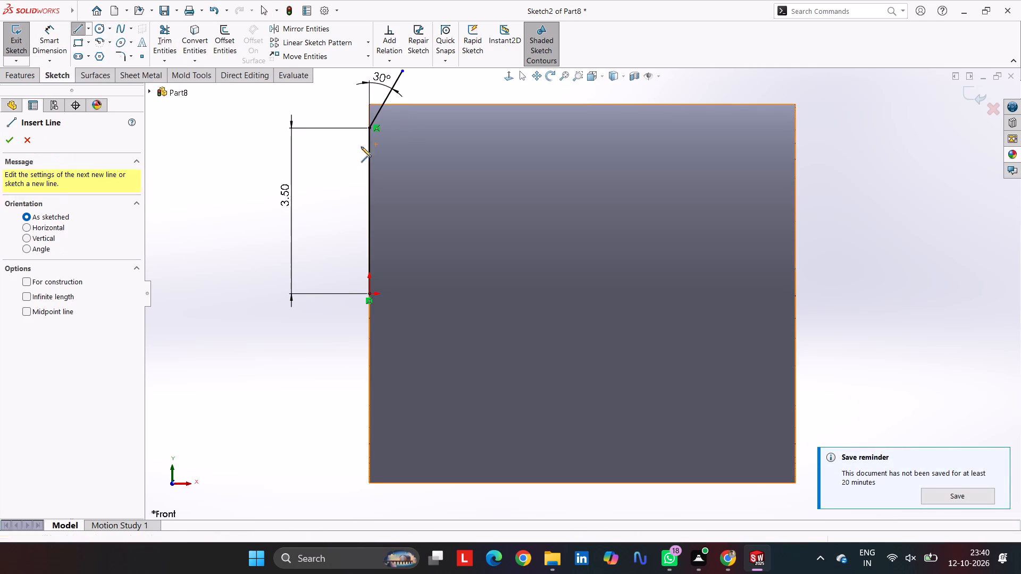
click(402, 72)
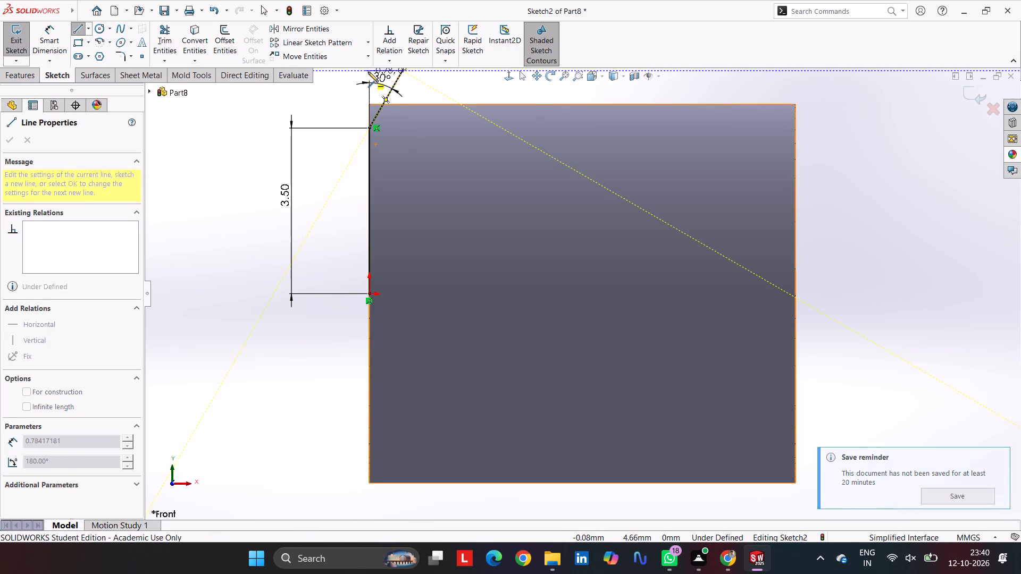
click(370, 71)
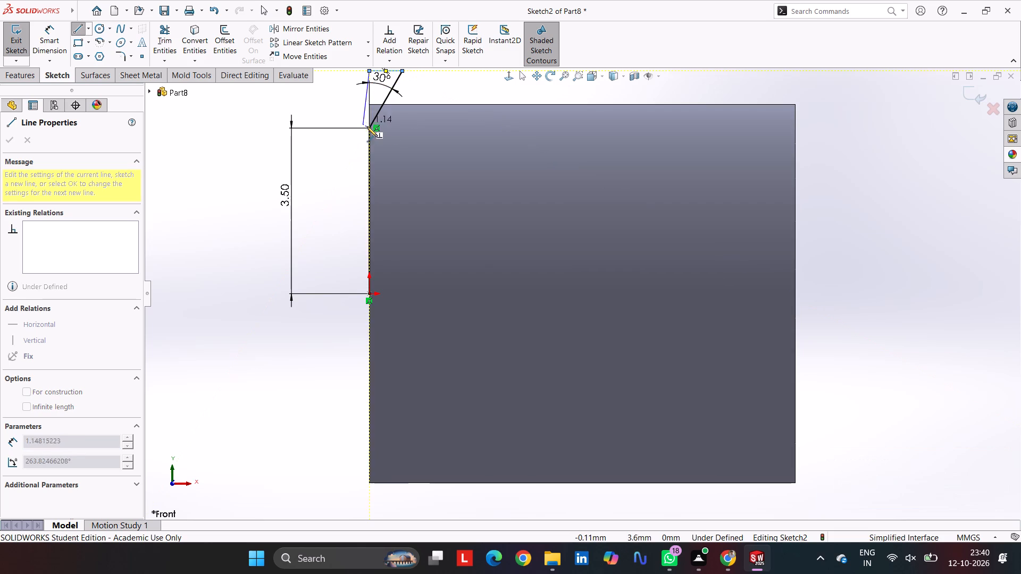
click(369, 129)
key(Escape)
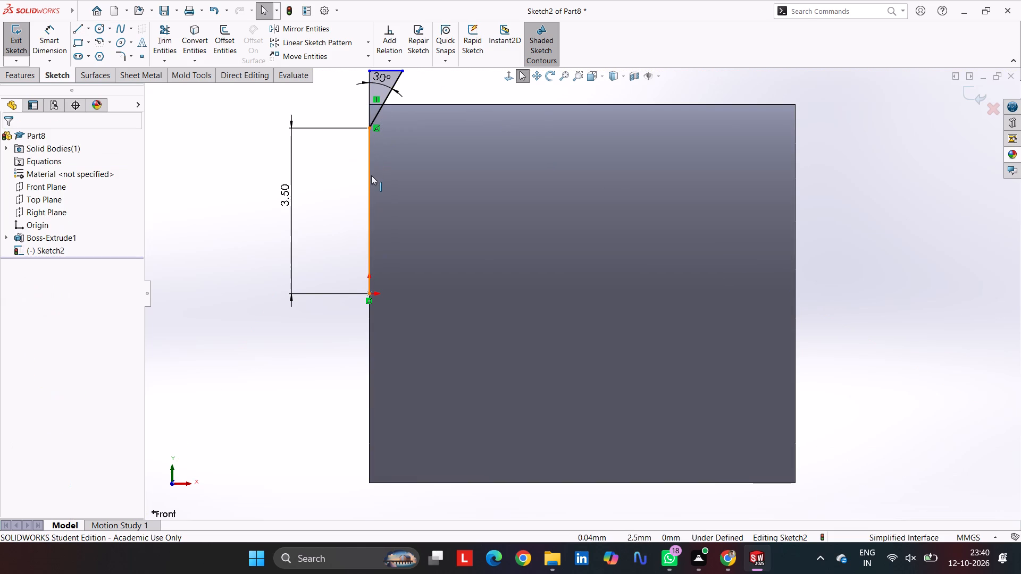
Delete the 3.5 mm vertical helper line together with its associated dimensions.
click(371, 175)
key(Delete)
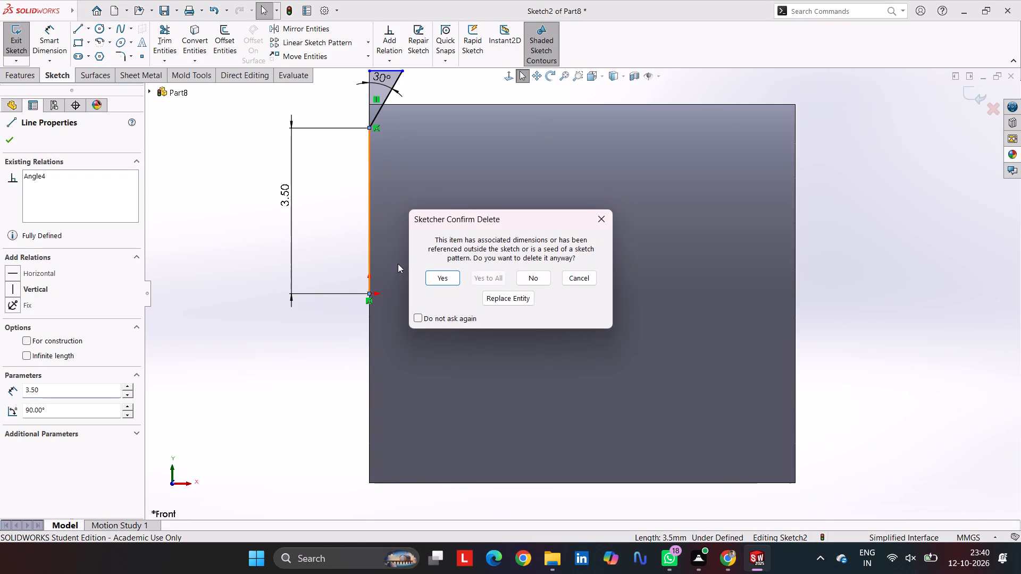
click(443, 281)
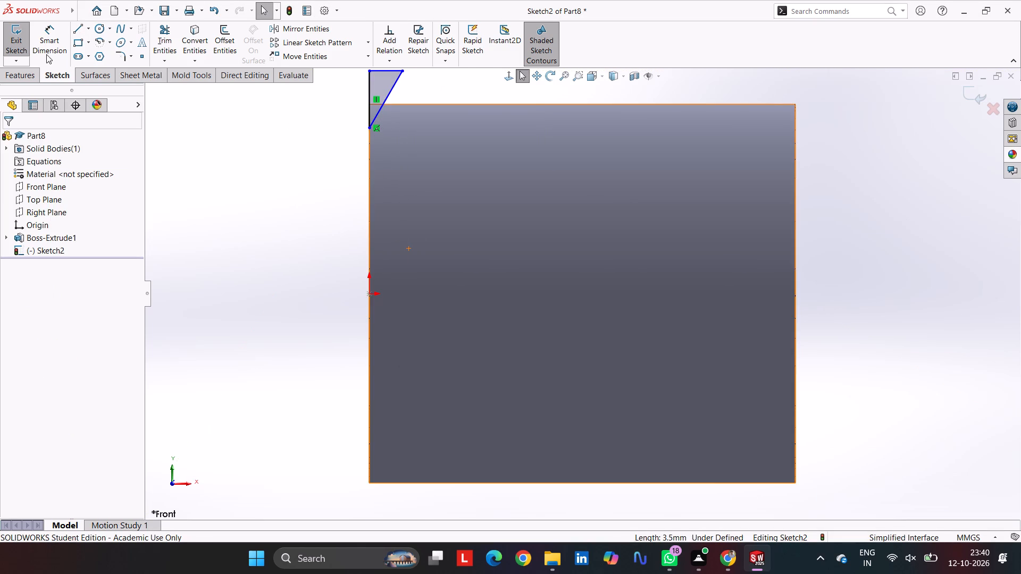
Dimension the vertical distance between the origin and the triangle's lower corner, keeping the drawn value.
click(44, 30)
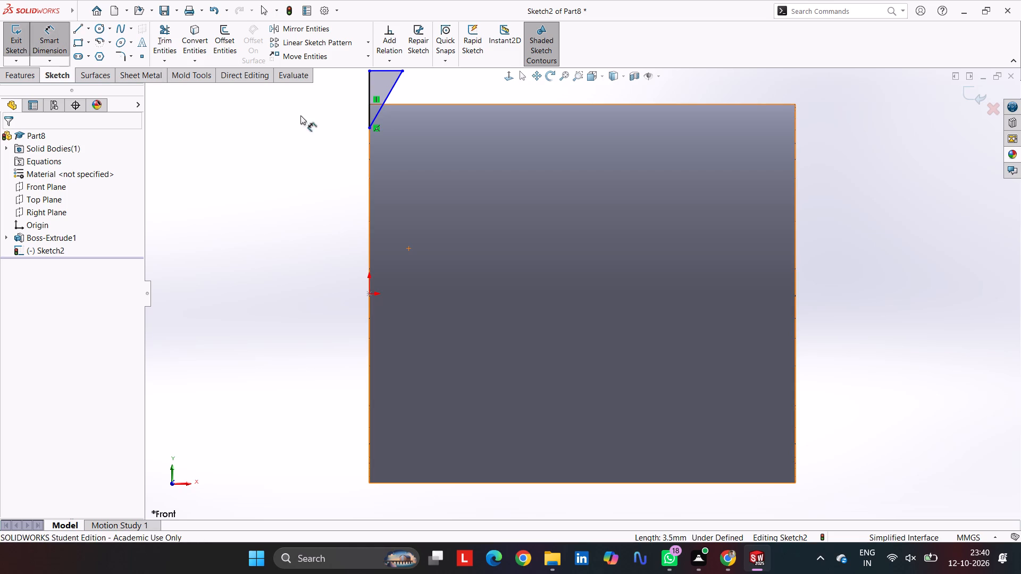
click(372, 125)
key(Escape)
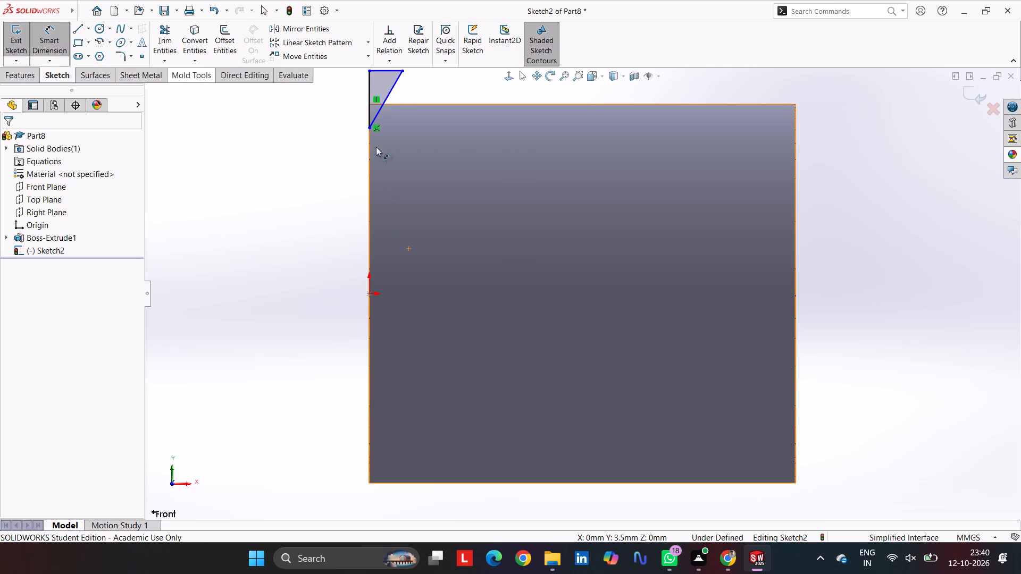
click(371, 293)
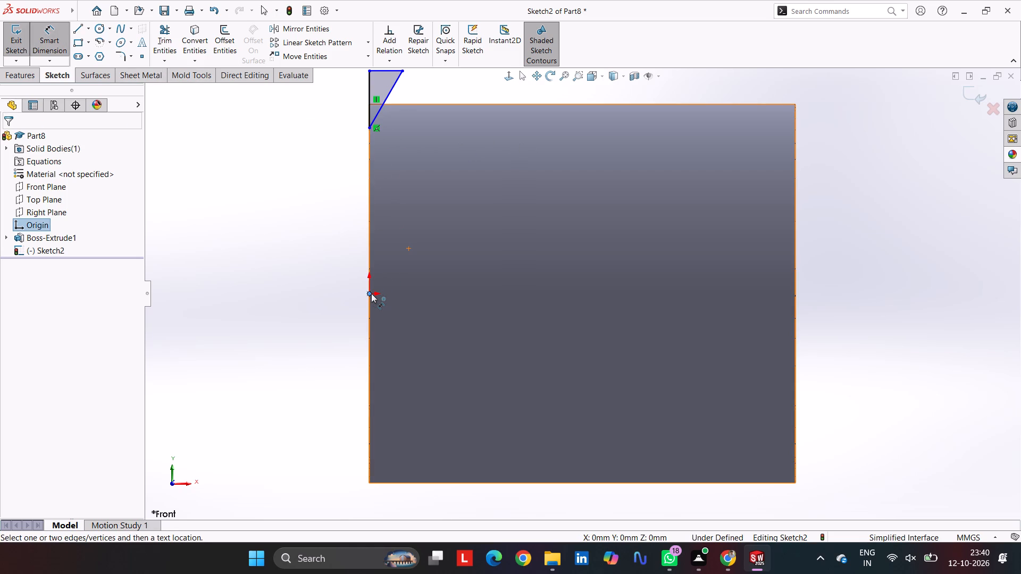
click(370, 128)
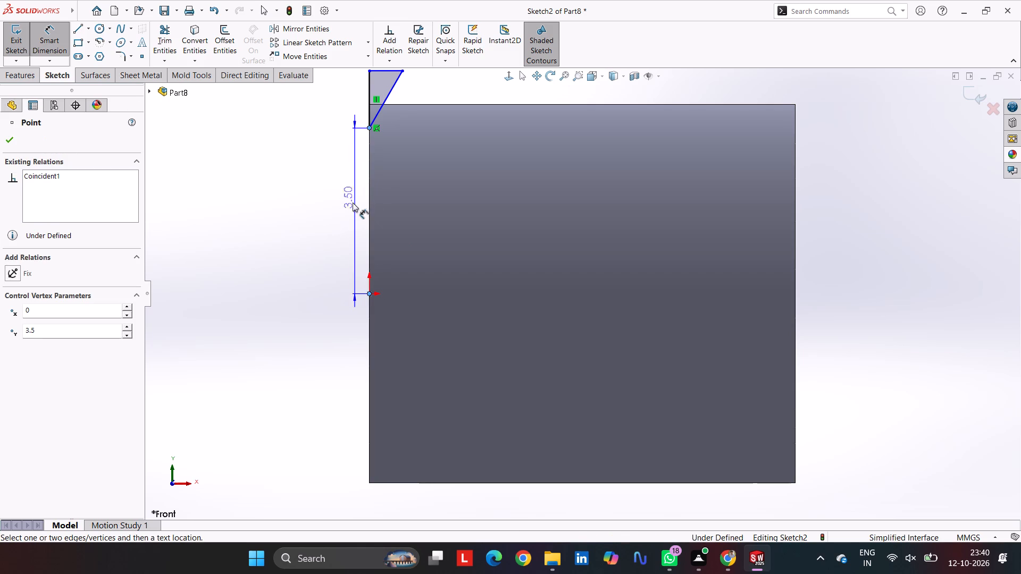
click(342, 215)
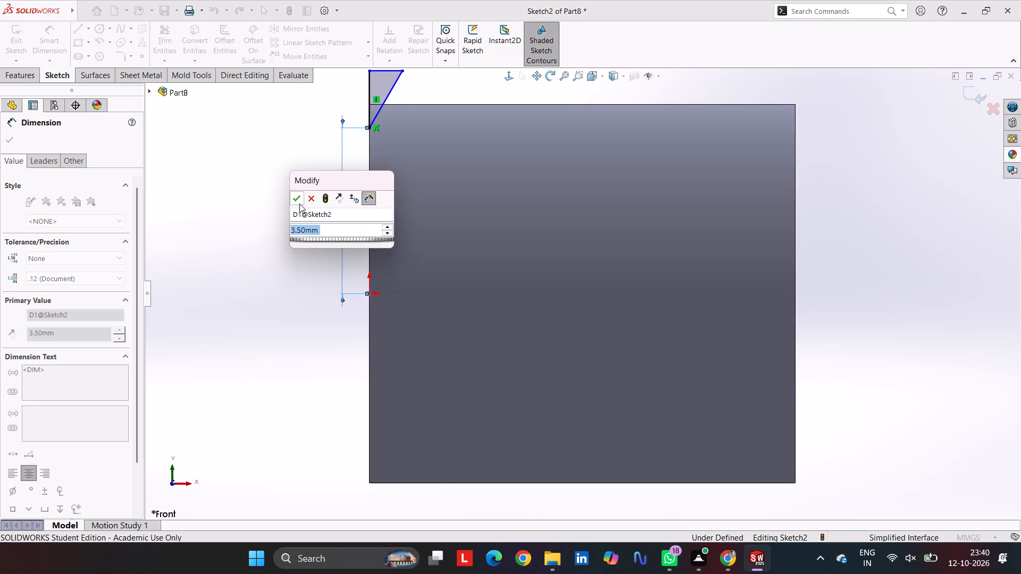
click(299, 204)
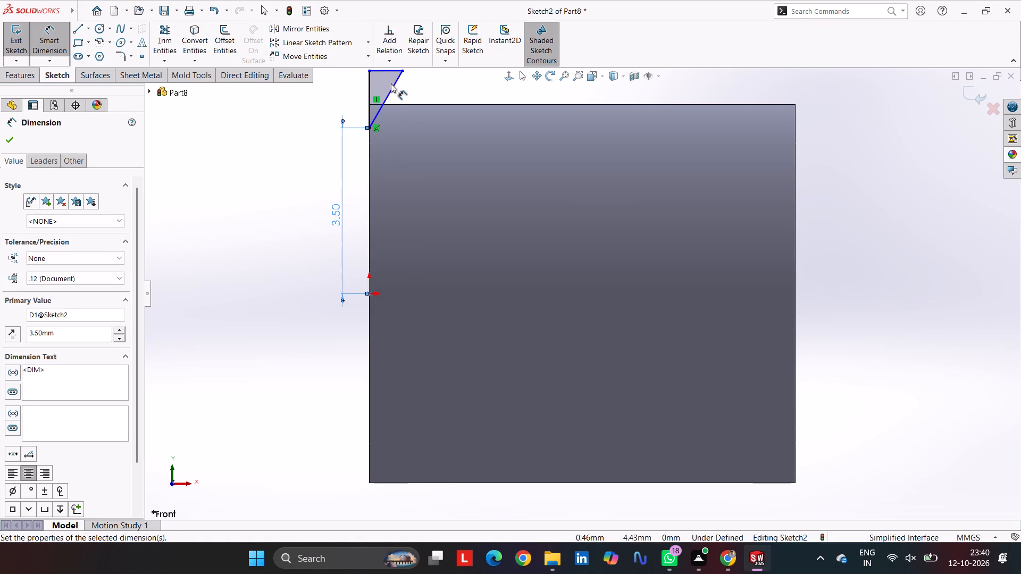
Dimension the triangle's vertical side and its horizontal top side, keeping both lengths as drawn.
scroll(389, 76, up, 4)
scroll(464, 166, down, 3)
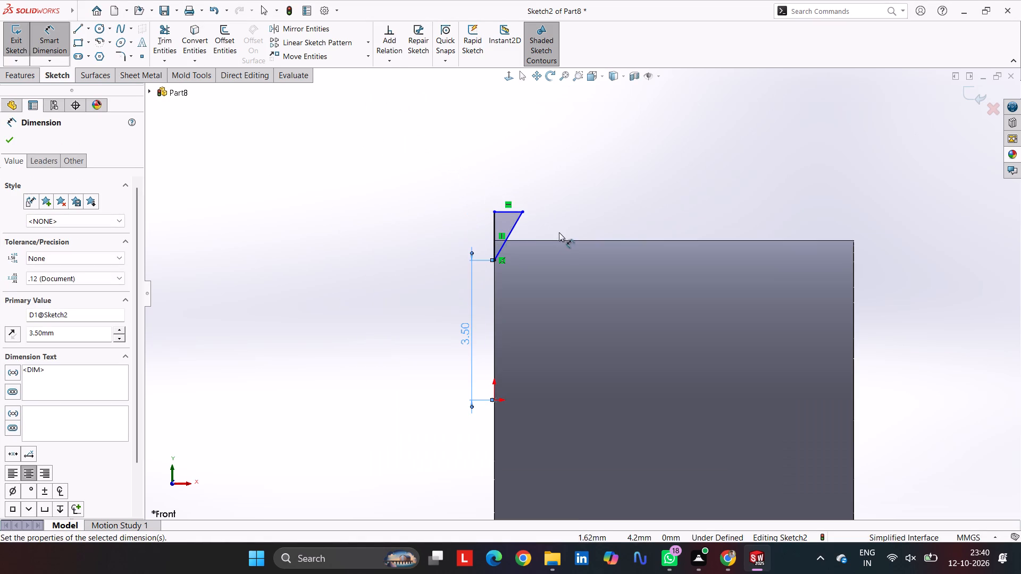
click(495, 222)
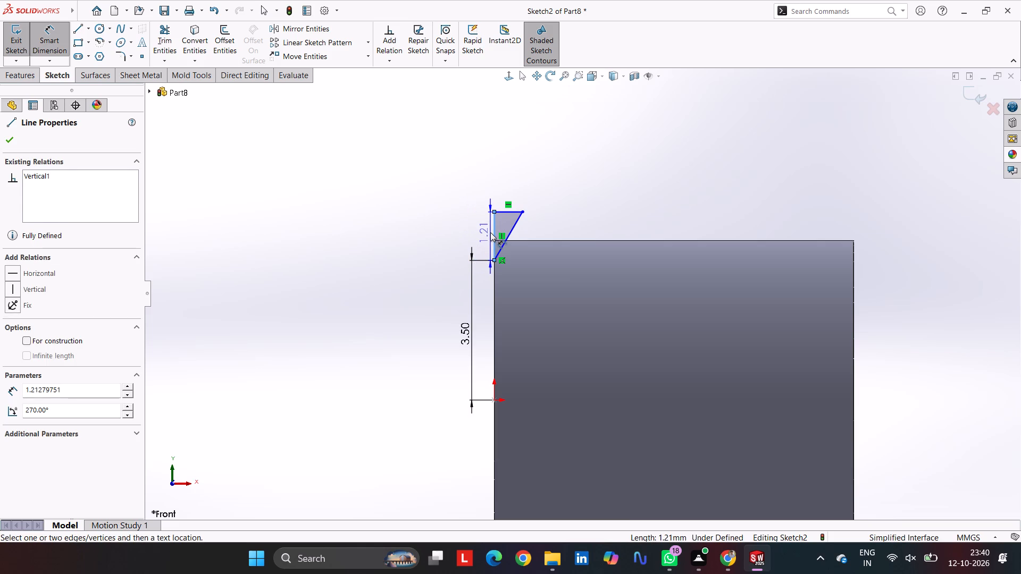
click(490, 232)
click(446, 216)
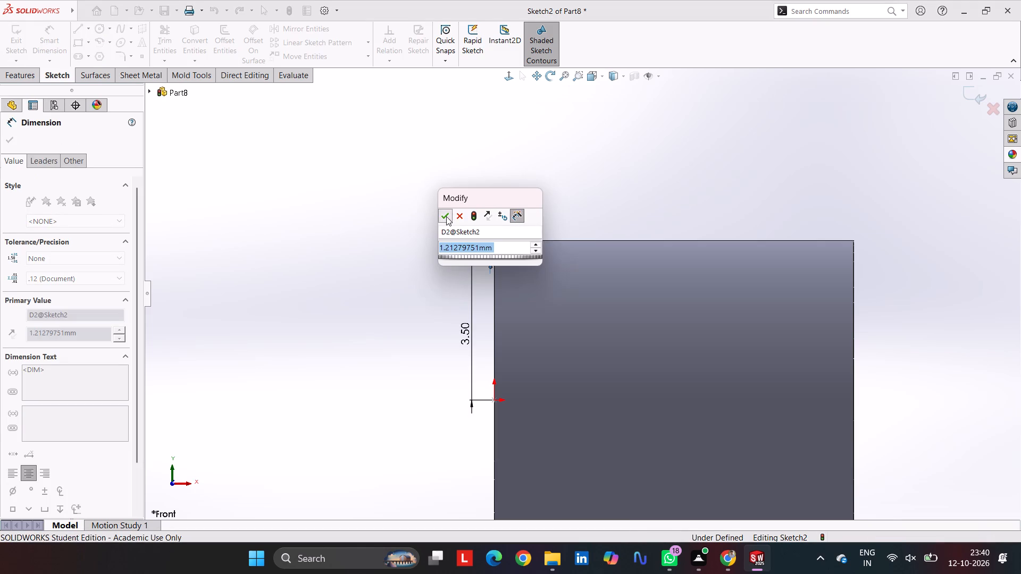
click(517, 209)
click(516, 192)
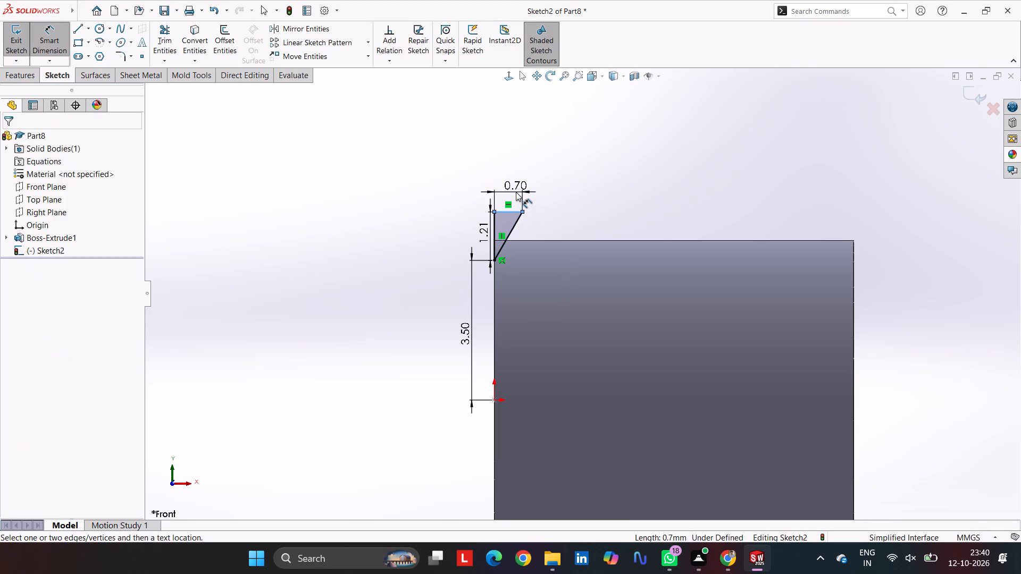
click(473, 176)
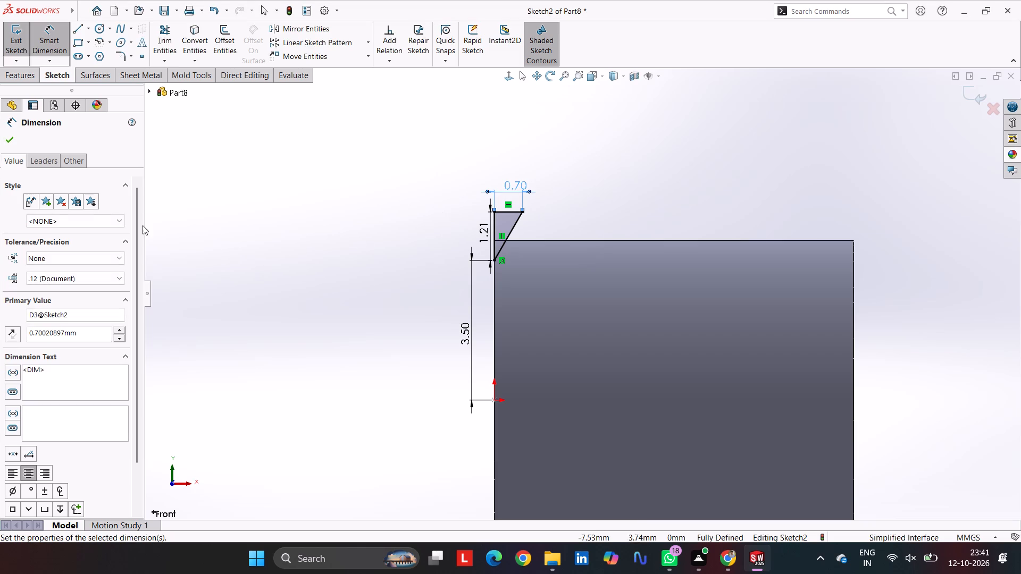
Sketch a horizontal construction line of infinite length through the origin as the revolve axis.
click(77, 27)
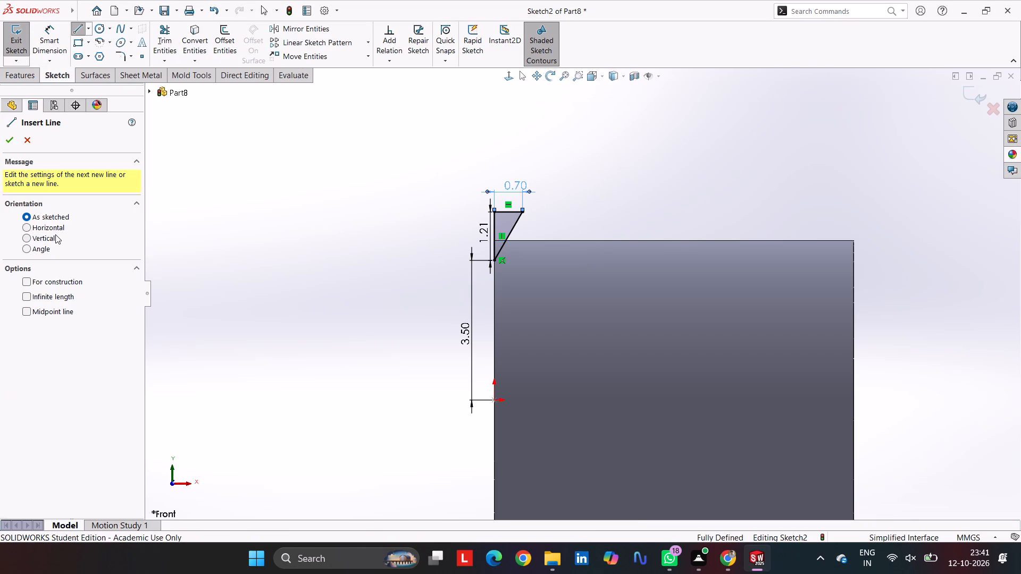
click(59, 227)
click(59, 298)
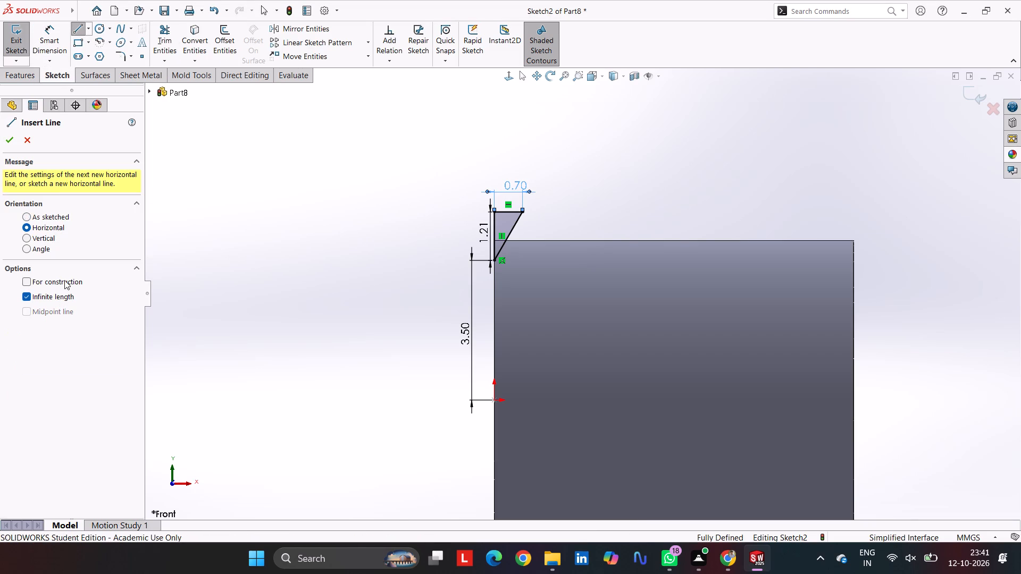
click(64, 280)
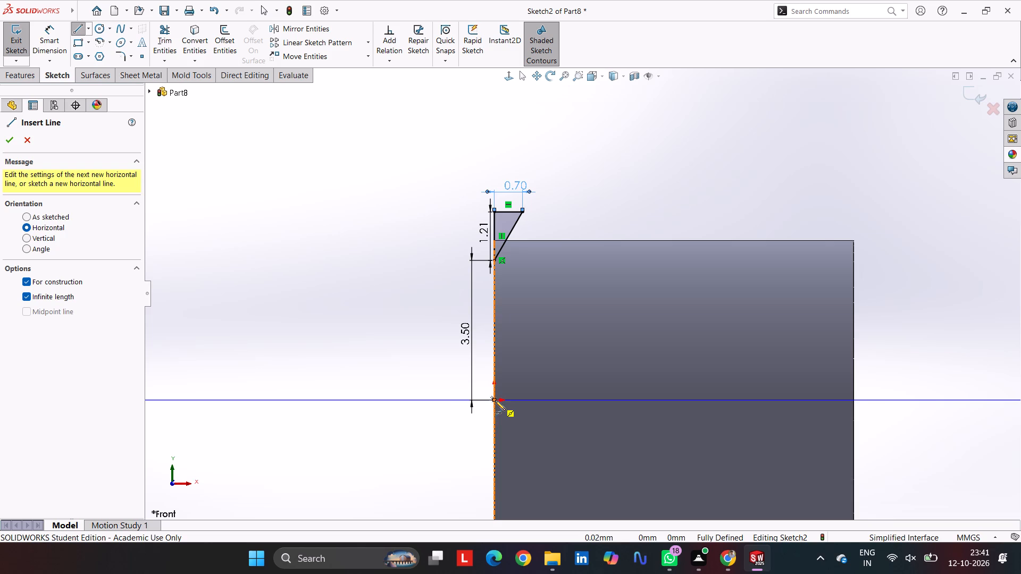
click(495, 400)
key(Escape)
key(Escape)
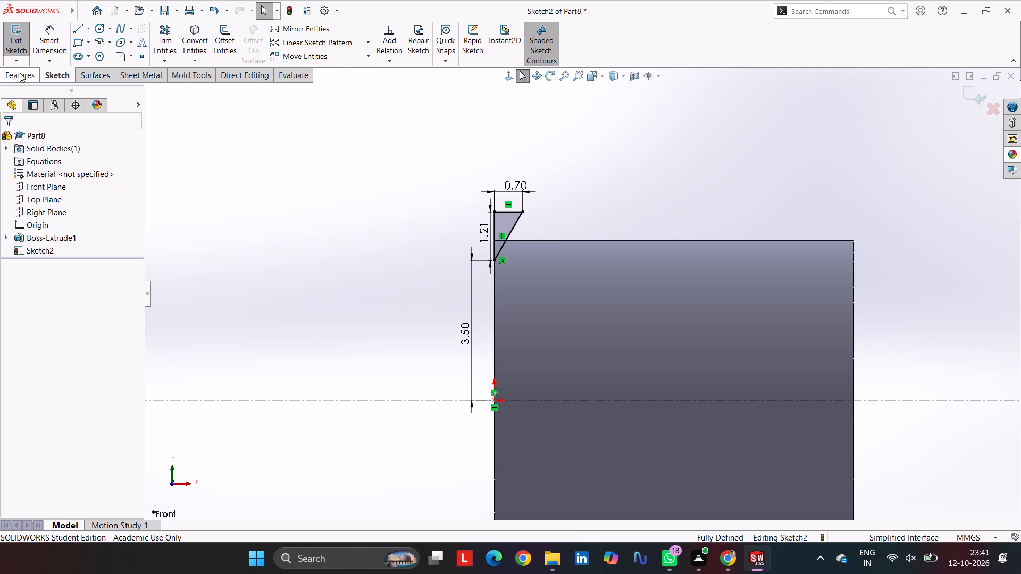
Make a Revolved Cut of the triangular profile around the horizontal construction line to bevel the cylinder's end edge.
click(20, 73)
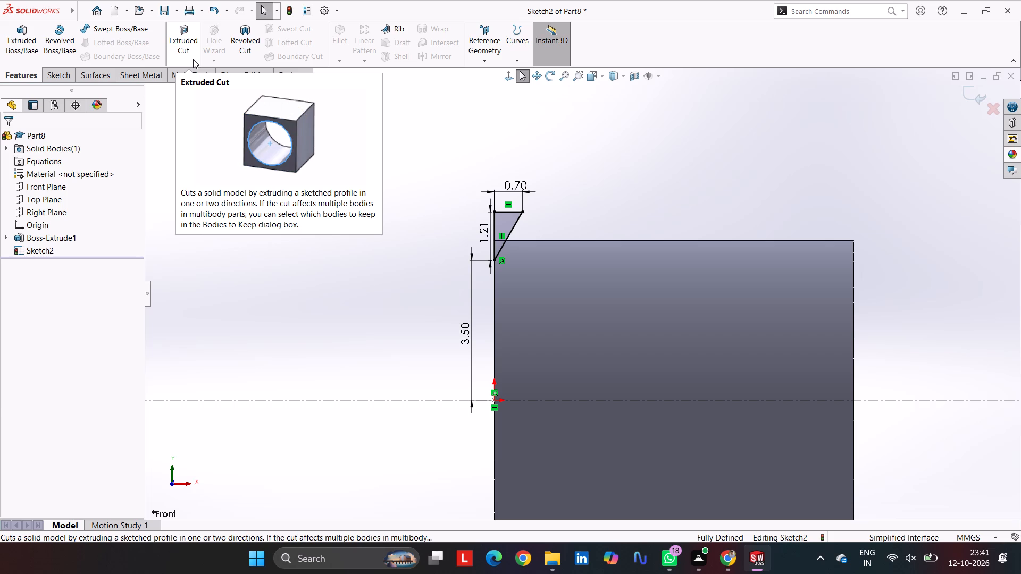
click(253, 38)
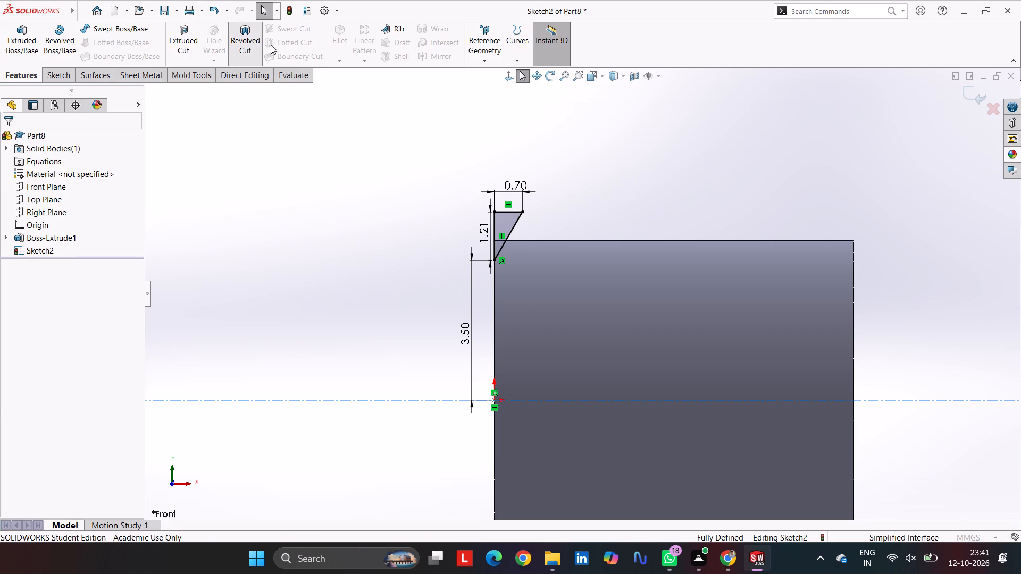
middle_drag(399, 184, 445, 249)
scroll(445, 249, up, 1)
key(Return)
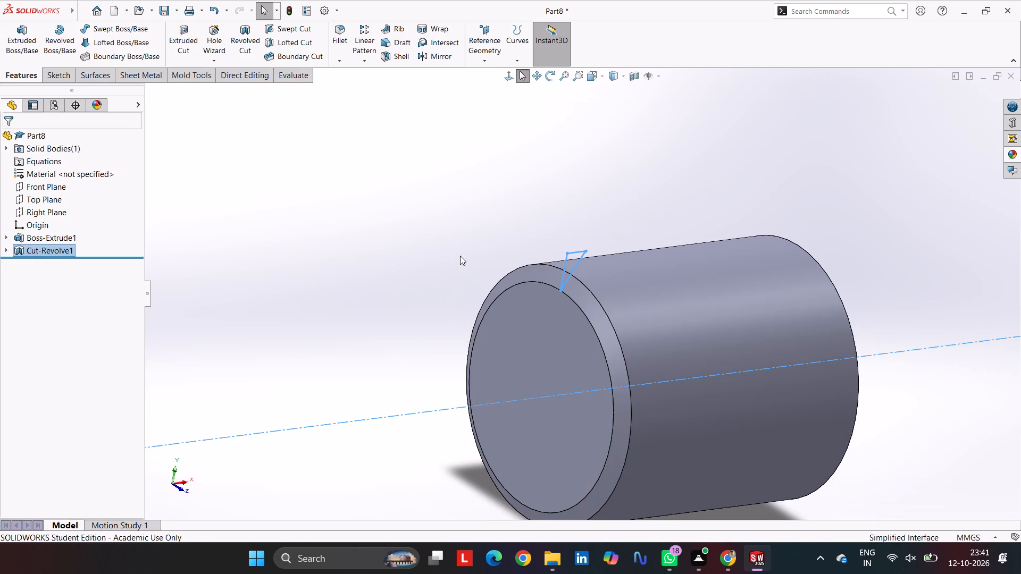
Start a sketch on the flat end face opposite the bevel and draw an origin-centred circle about 4.4 mm in diameter.
click(449, 324)
middle_drag(449, 327, 401, 375)
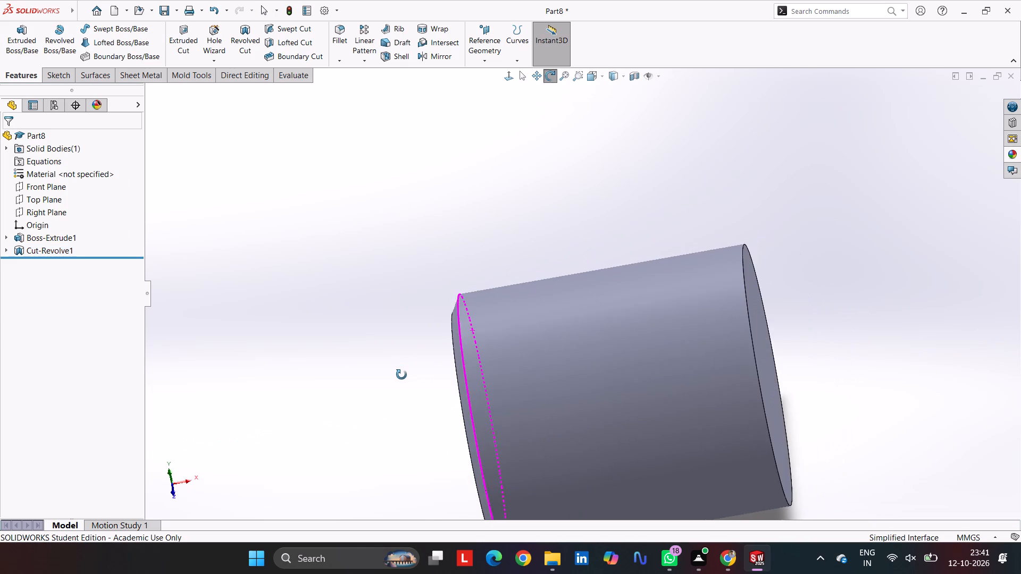
middle_drag(401, 375, 366, 341)
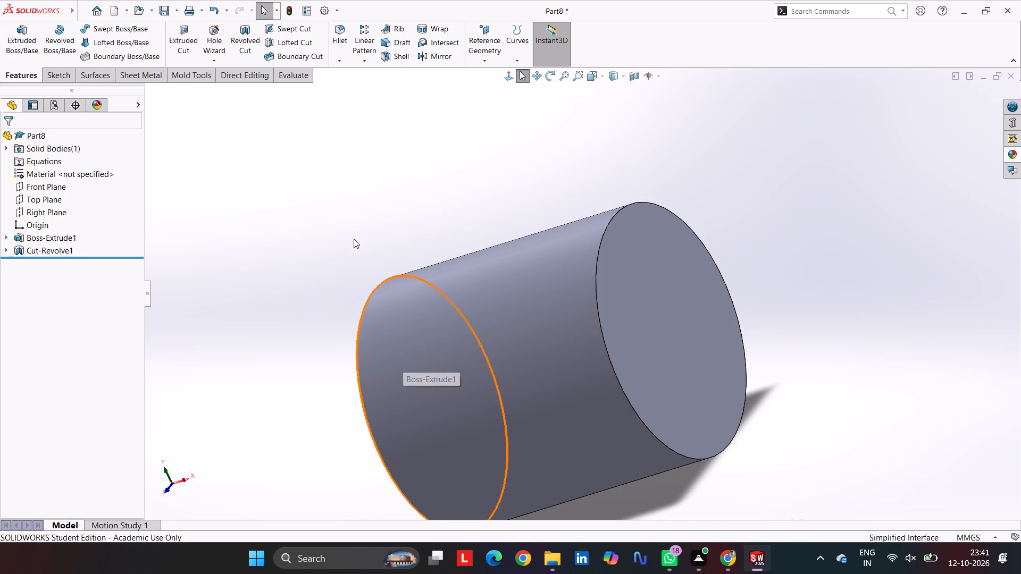
click(354, 239)
click(676, 351)
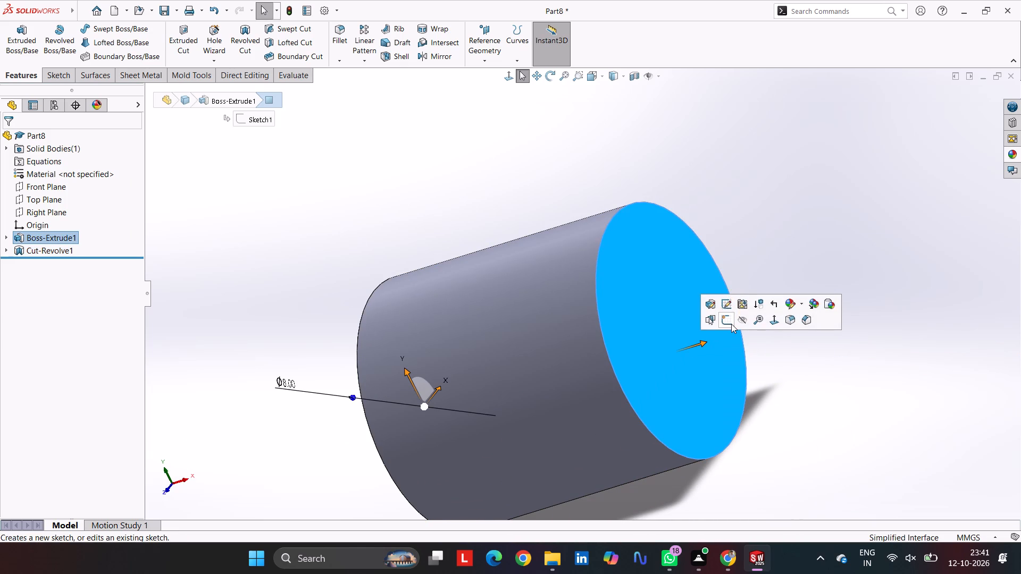
click(731, 323)
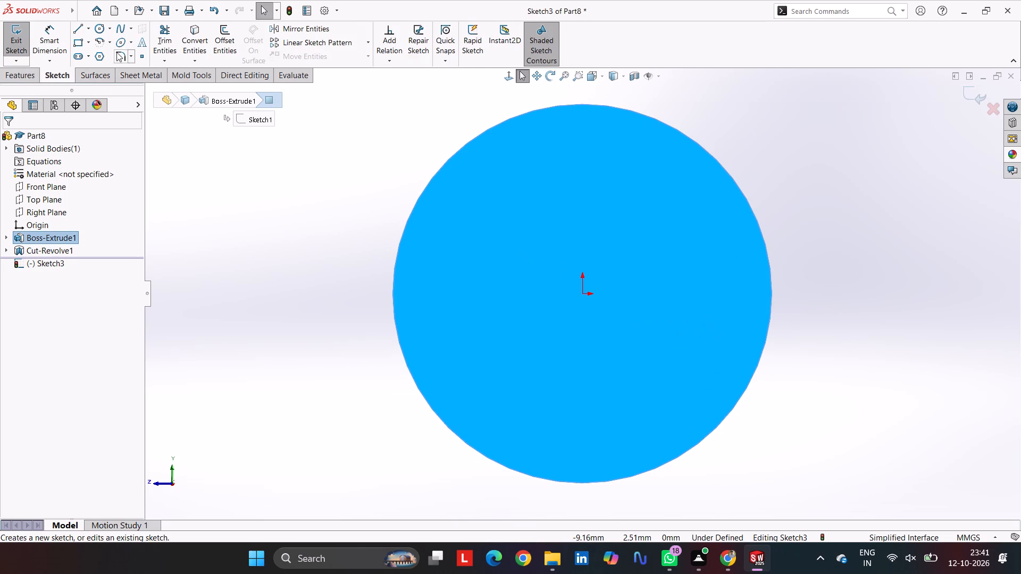
click(95, 25)
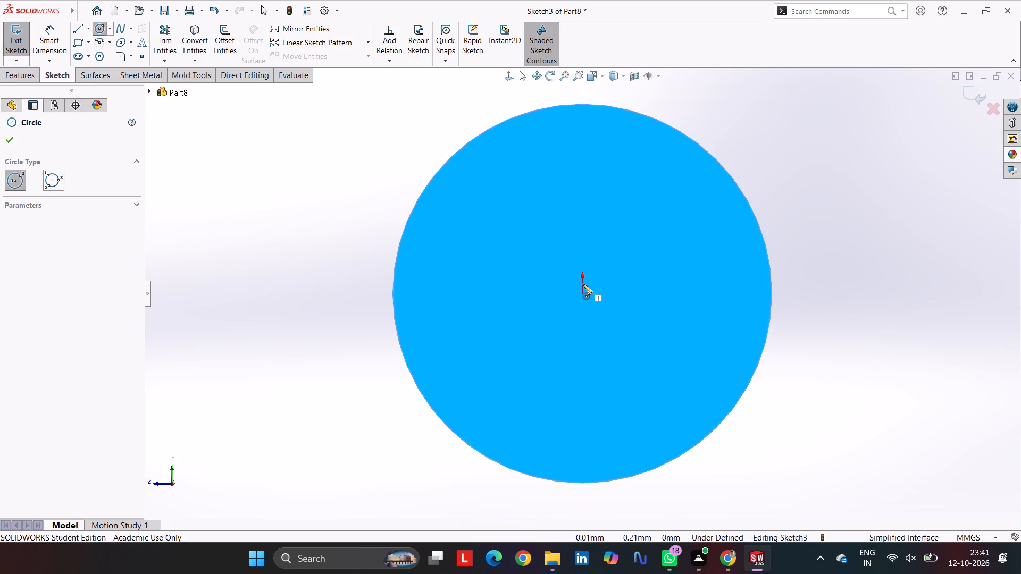
drag(582, 293, 587, 299)
click(652, 372)
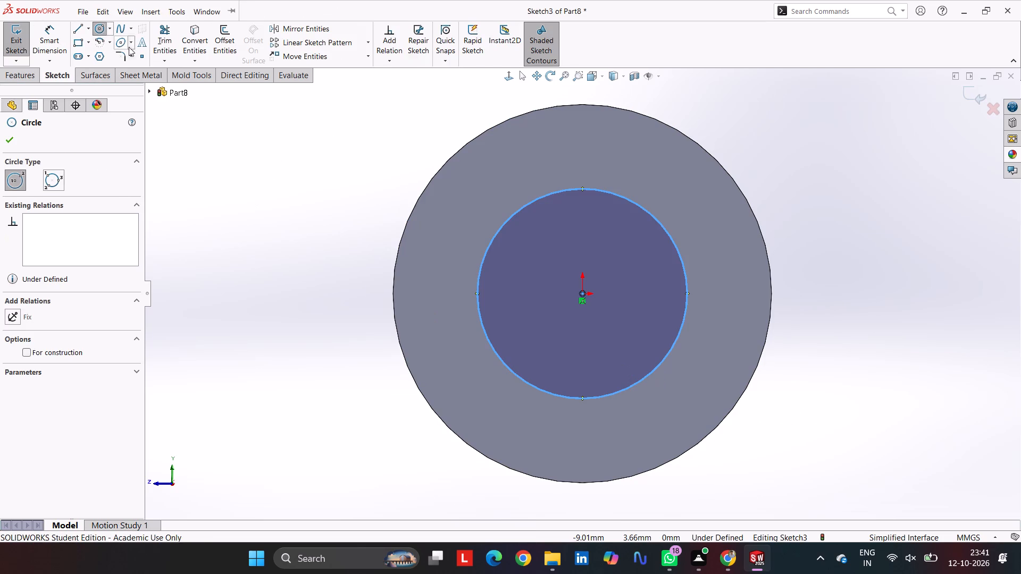
Set the diameter of the circle on the end face to 5 mm.
click(58, 38)
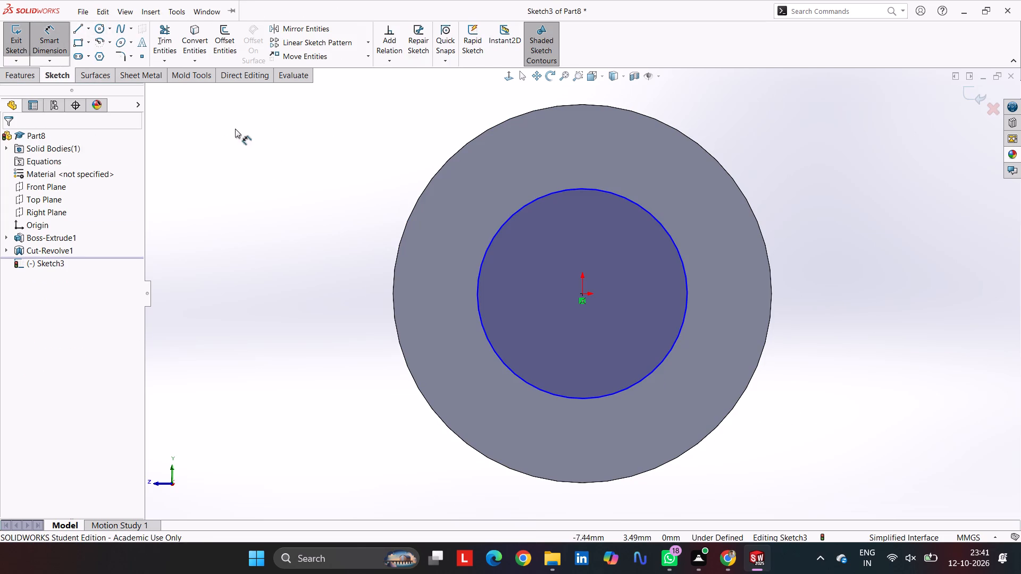
drag(480, 265, 455, 264)
click(359, 258)
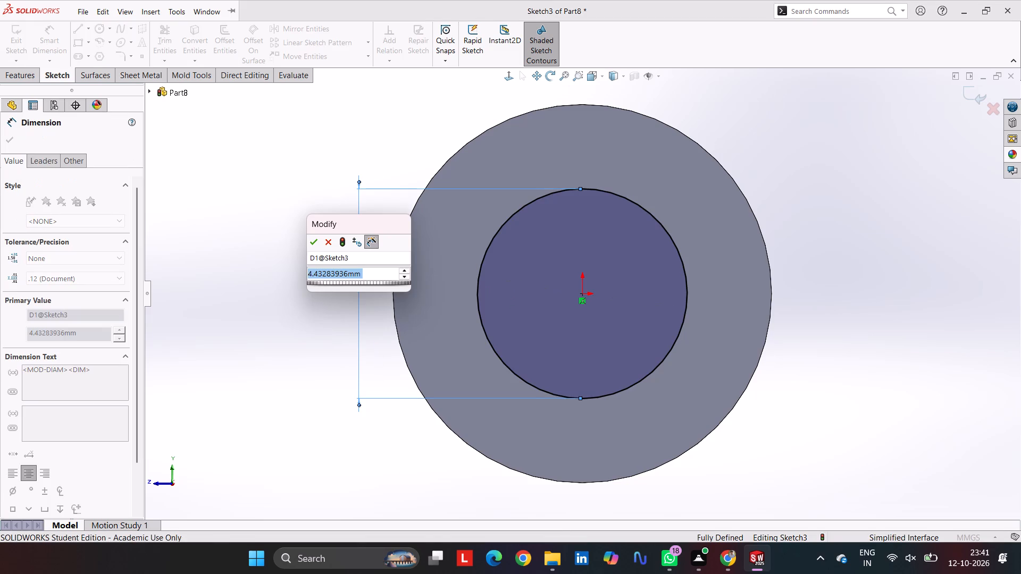
key(5)
key(Return)
right_drag(355, 256, 339, 278)
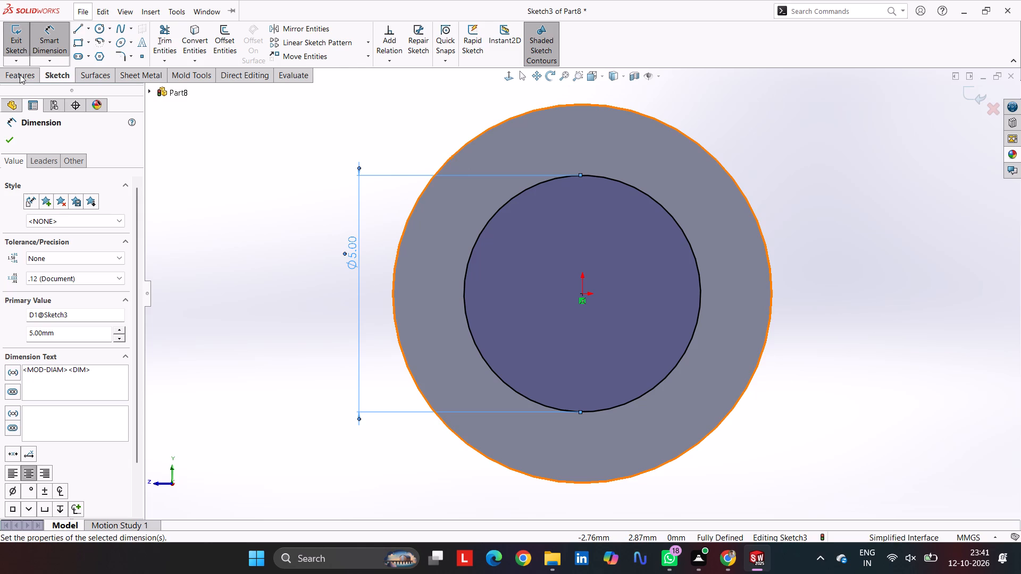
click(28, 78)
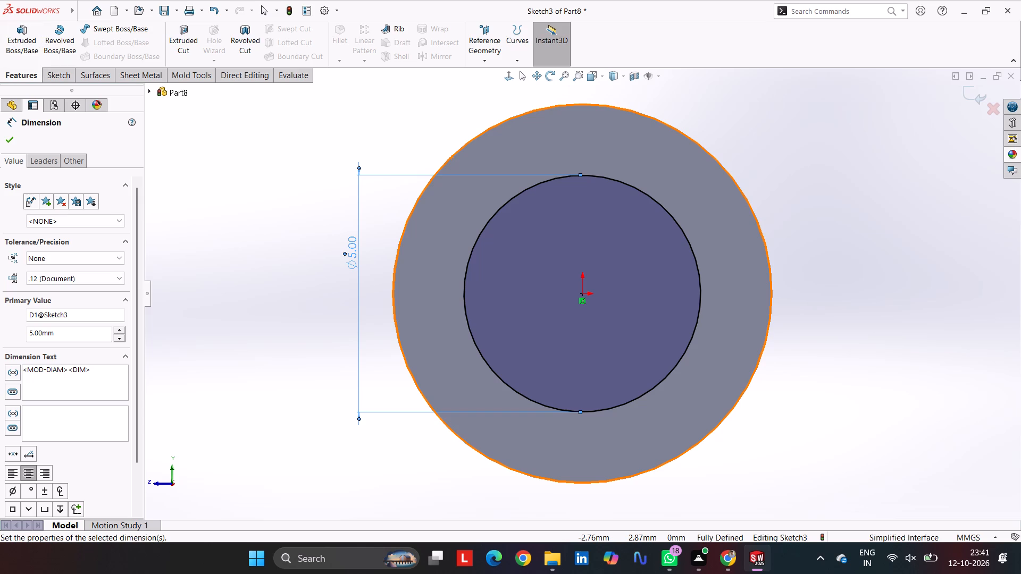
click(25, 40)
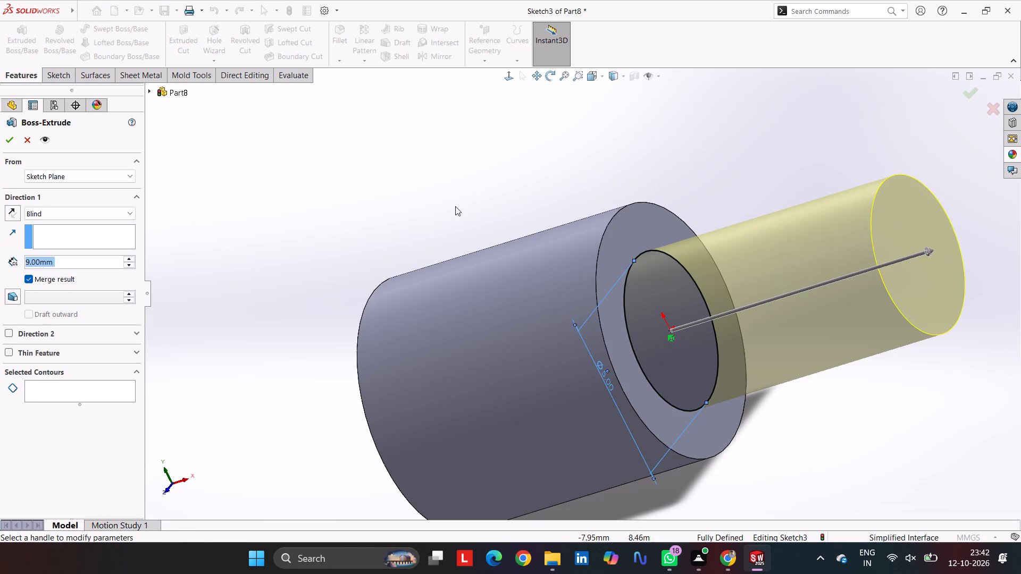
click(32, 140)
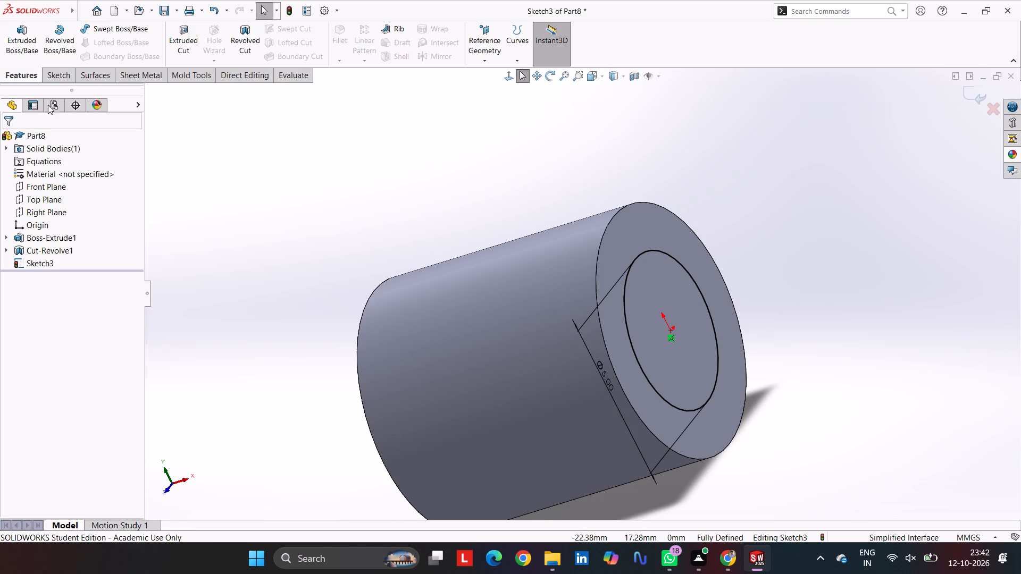
Make a blind Extruded Cut of the 5 mm circle to a depth of 6 mm into the cylinder.
click(177, 39)
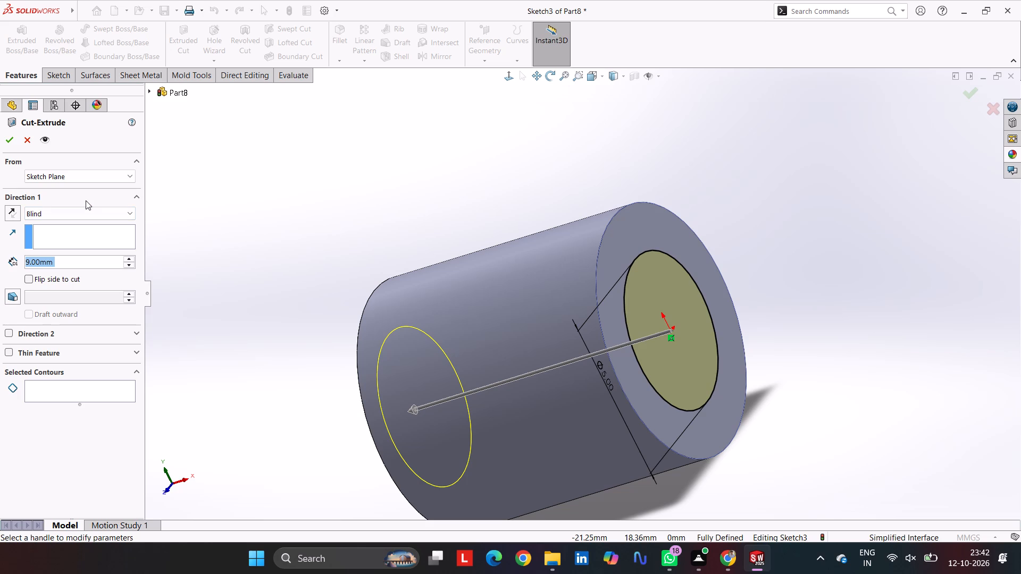
key(6)
key(Return)
key(Return)
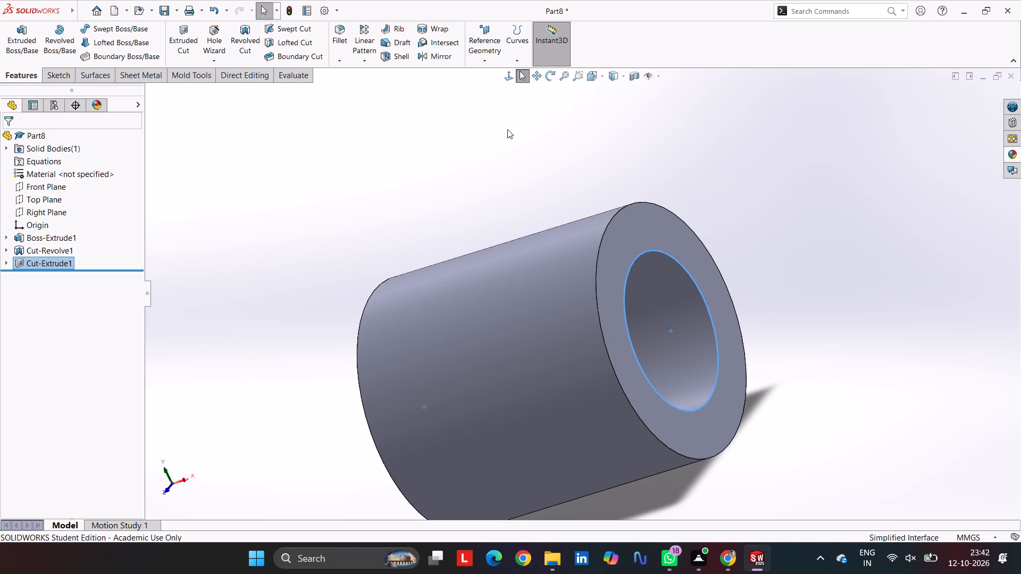
Apply the polished silver appearance to the whole body of the bevelled cylinder.
click(1008, 153)
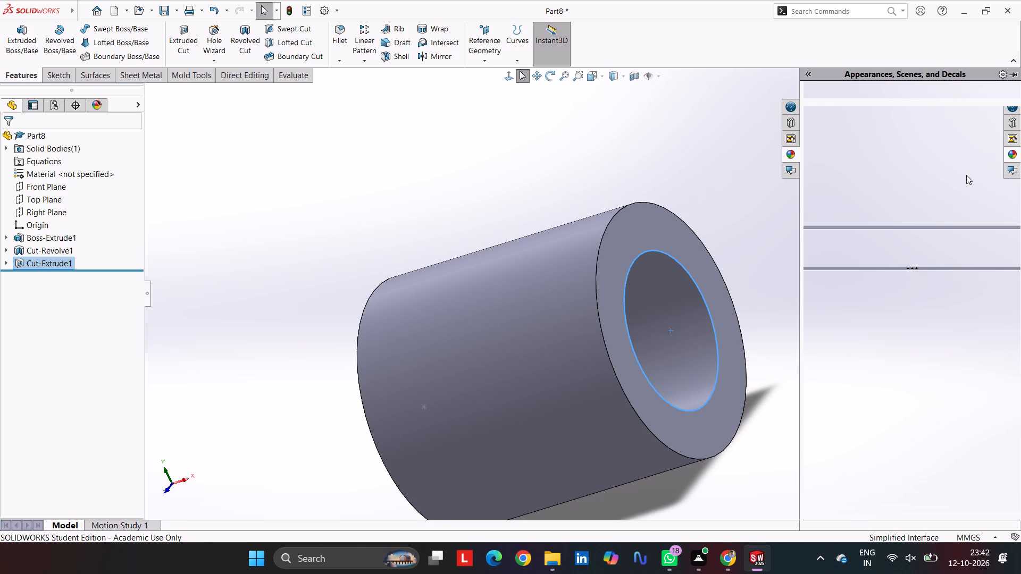
drag(863, 293, 771, 353)
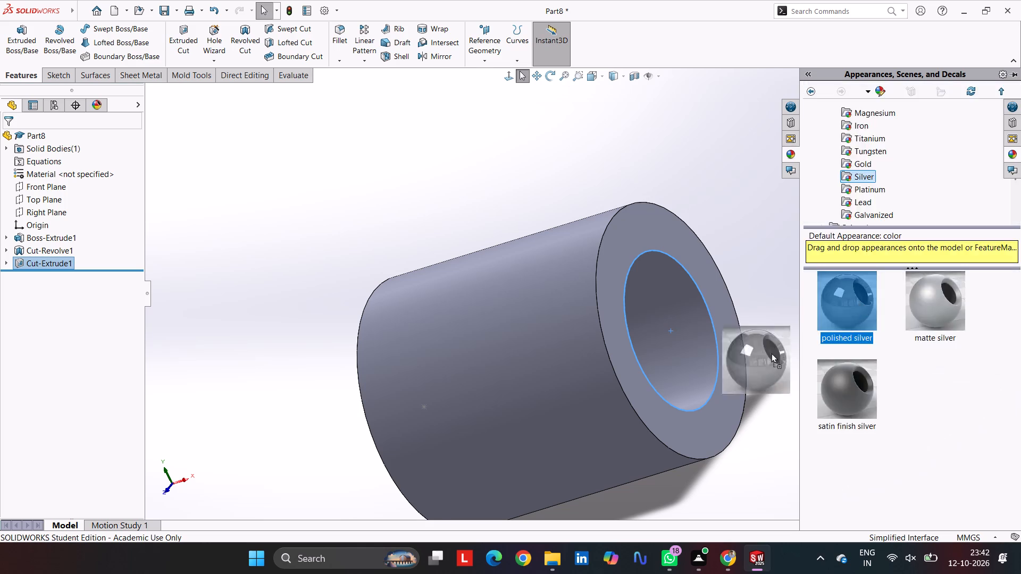
drag(771, 353, 556, 413)
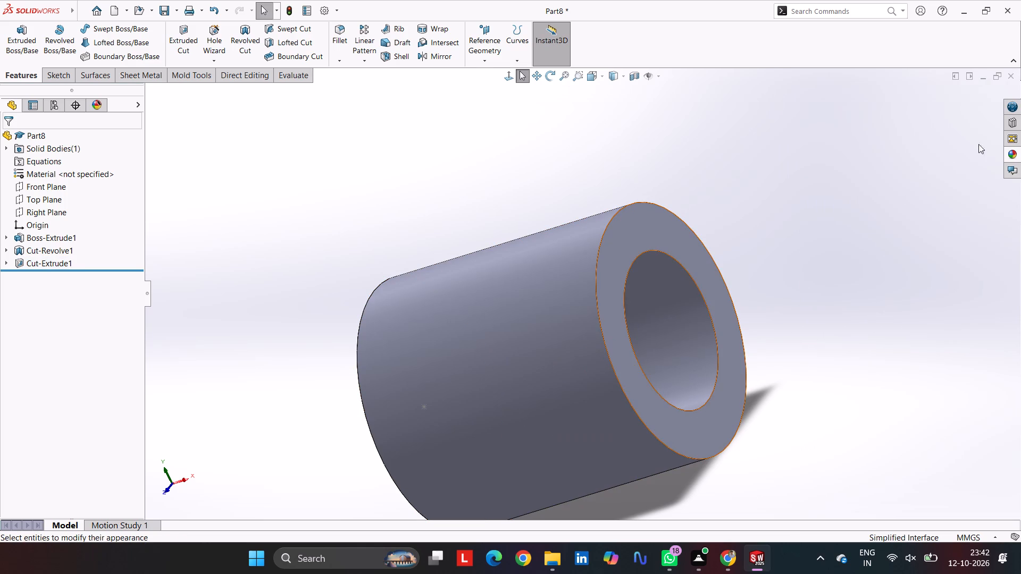
click(1010, 156)
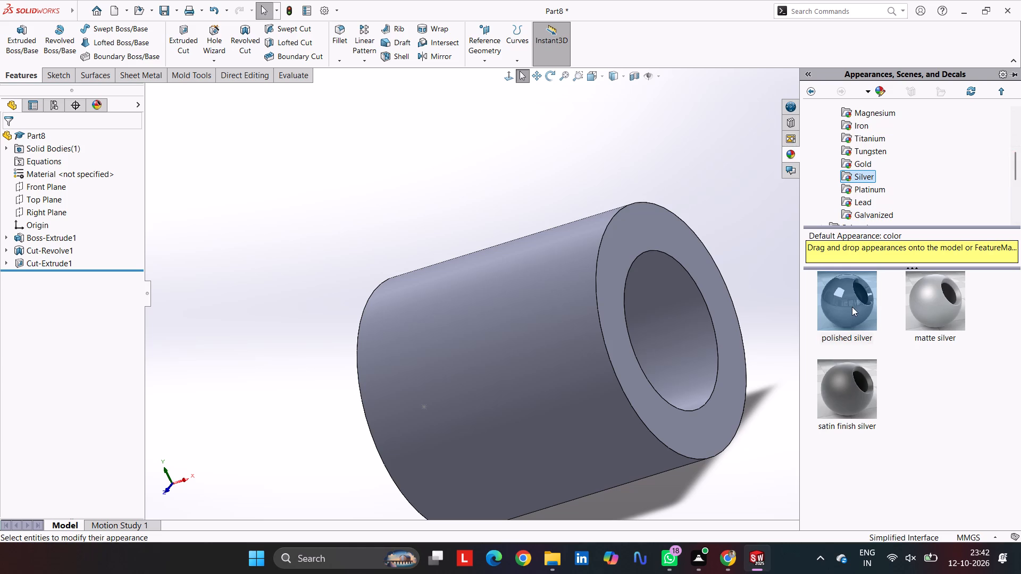
drag(852, 307, 601, 382)
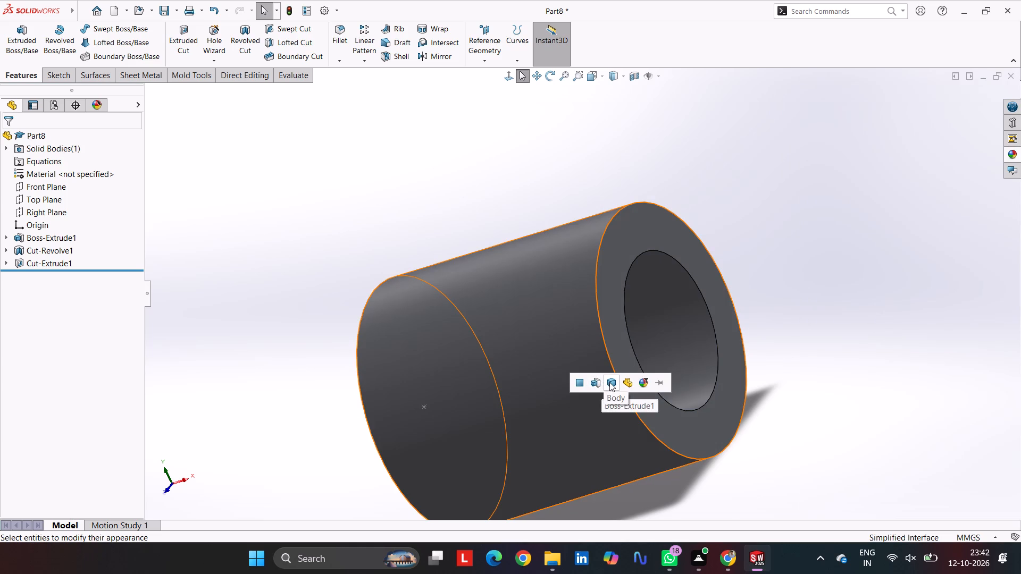
click(609, 382)
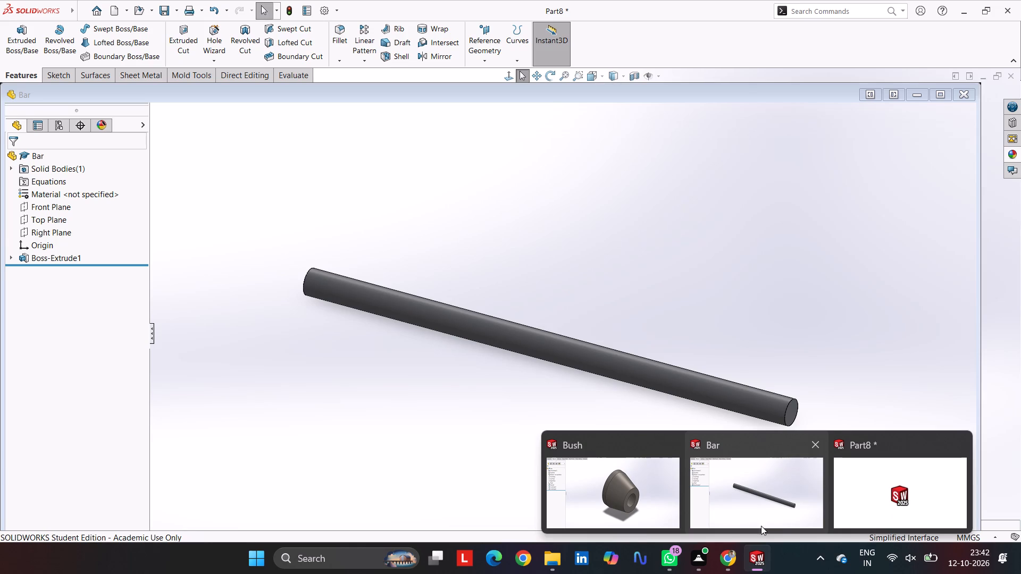
Switch to the open Bush part.
click(631, 479)
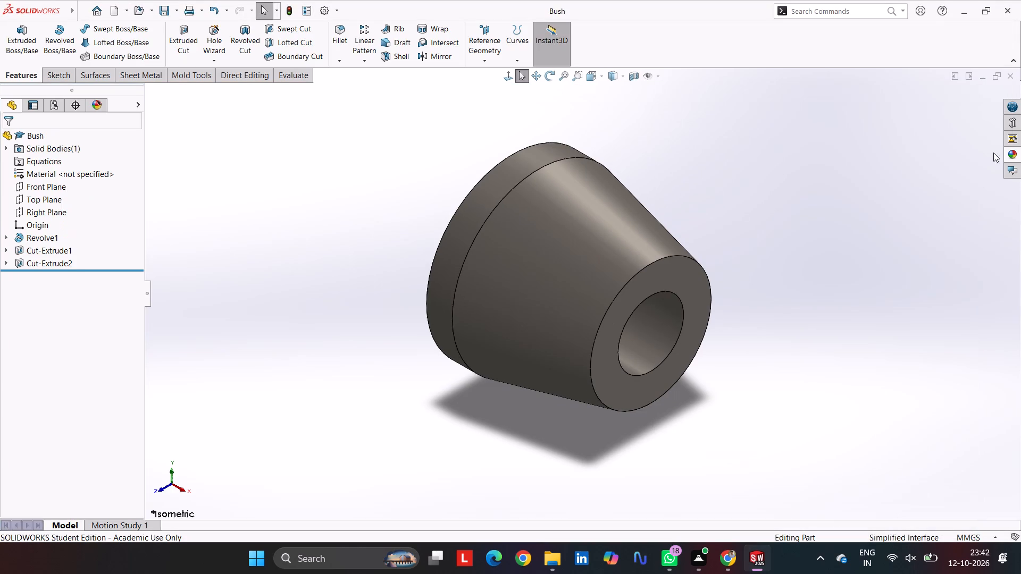
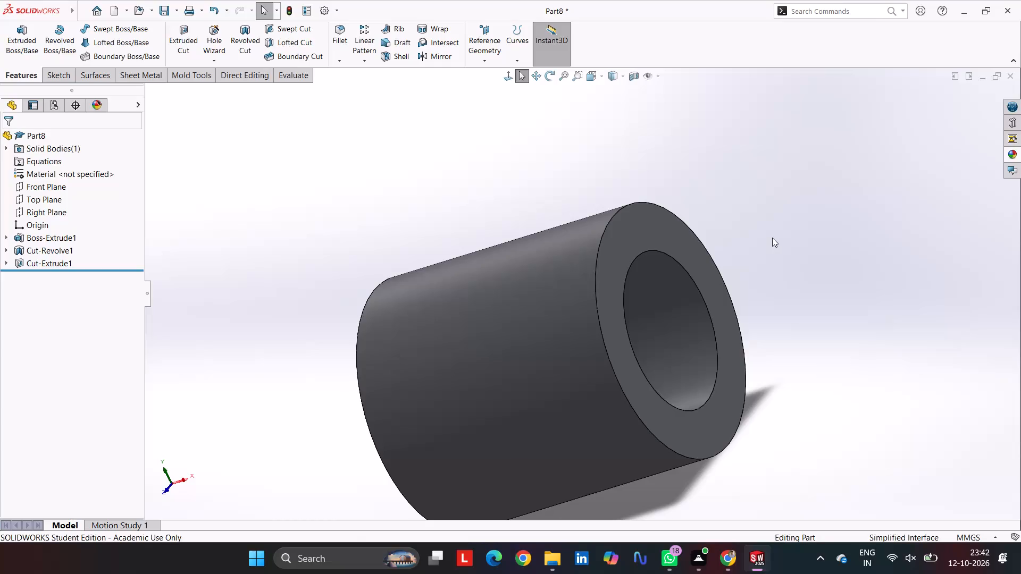
Save the hollow cylinder part as Cap in the C clamp Assembly folder.
key(ctrl+7)
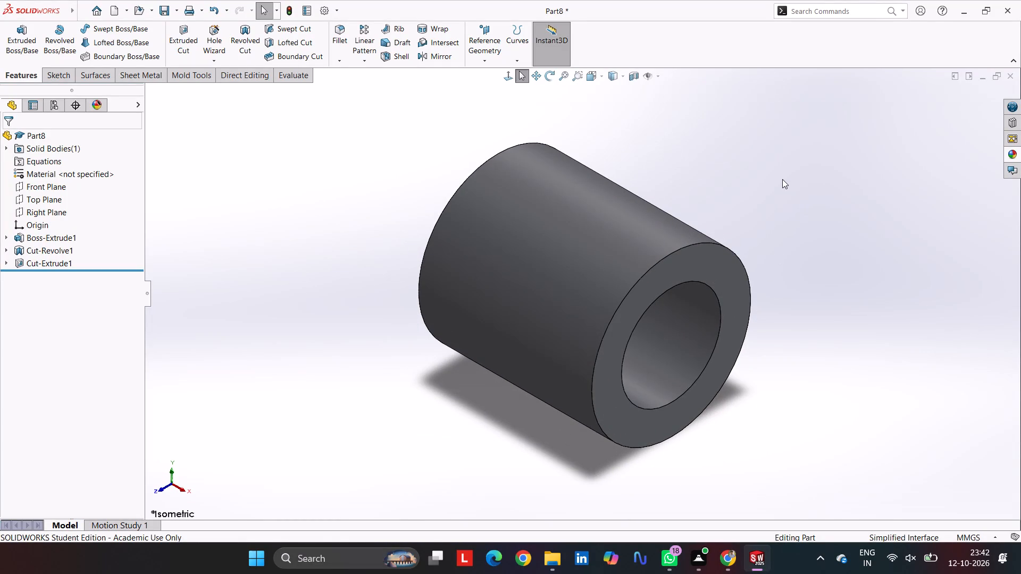
key(ctrl+s)
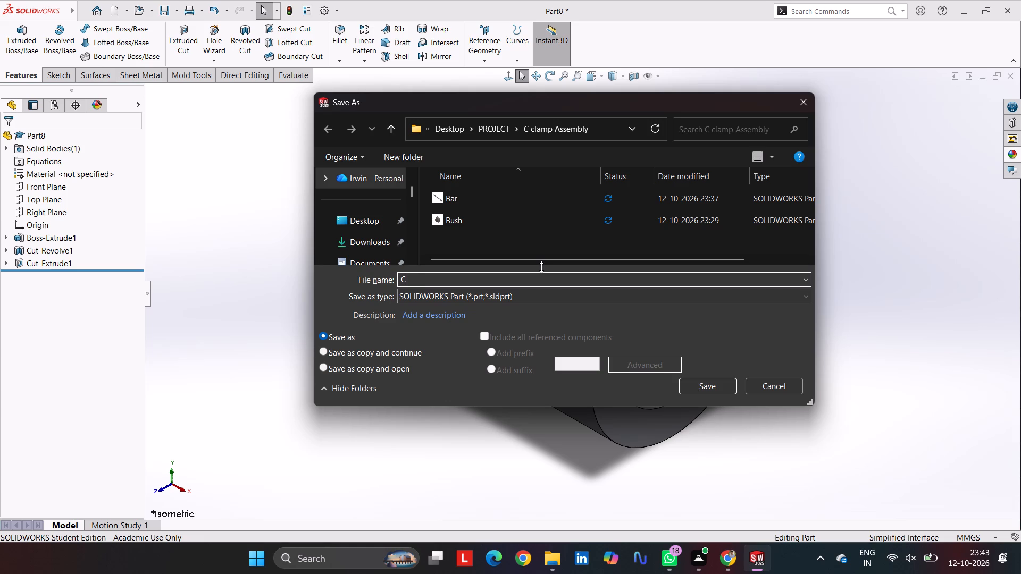
text(ap)
key(Return)
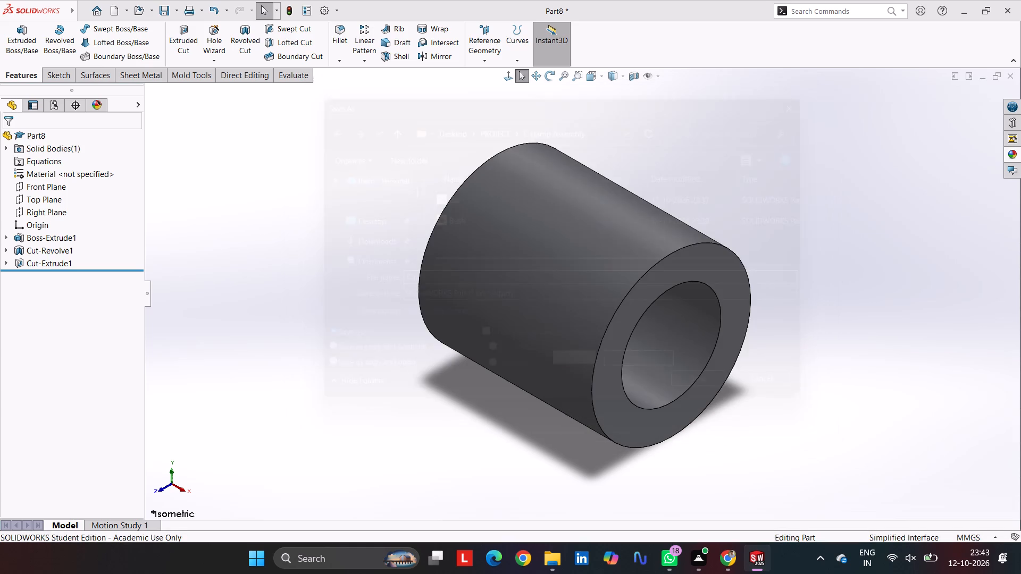
Print the current screen image of the Cap part with Microsoft Print to PDF, naming the output file cap.
key(ctrl+p)
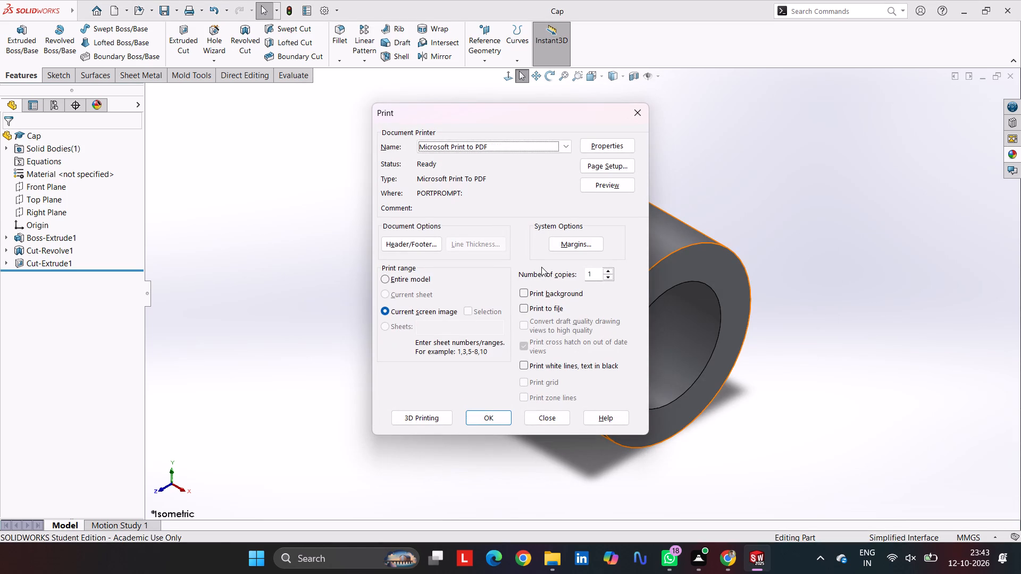
click(481, 417)
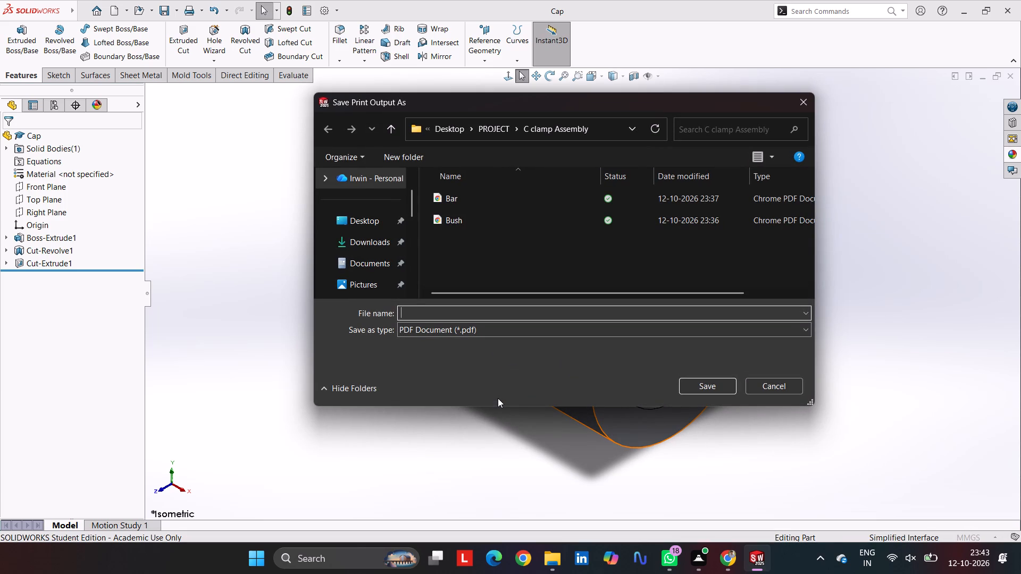
text(cap)
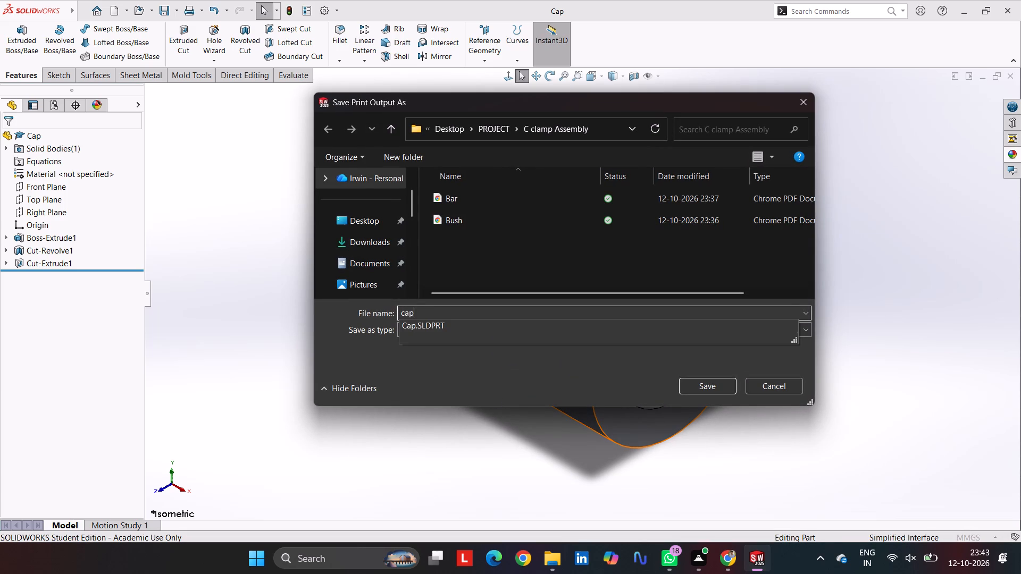
key(BackSpace)
key(BackSpace)
key(BackSpace)
key(BackSpace)
key(BackSpace)
key(BackSpace)
key(BackSpace)
key(BackSpace)
key(BackSpace)
key(BackSpace)
key(BackSpace)
key(BackSpace)
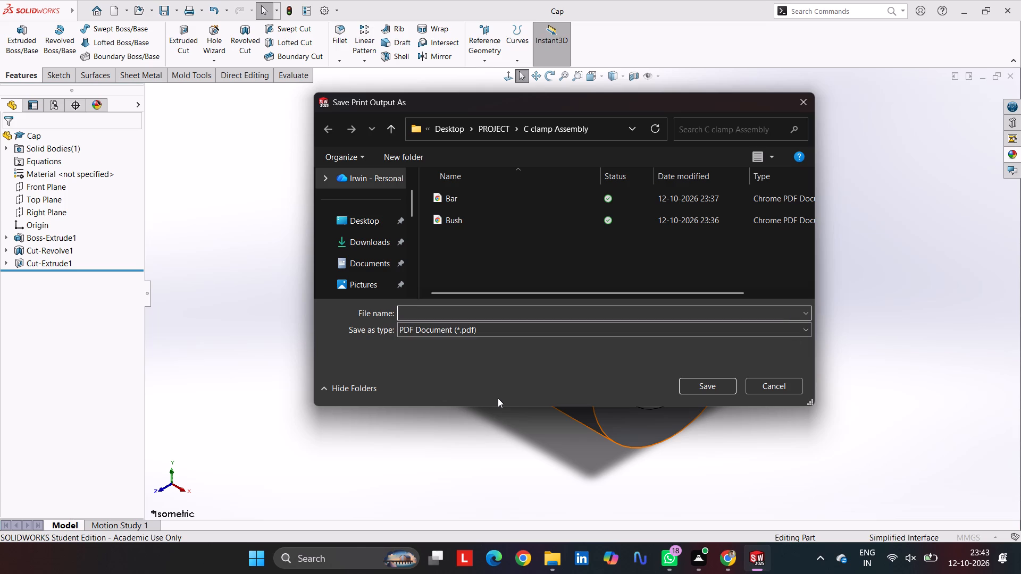
key(c)
text(ap)
key(Return)
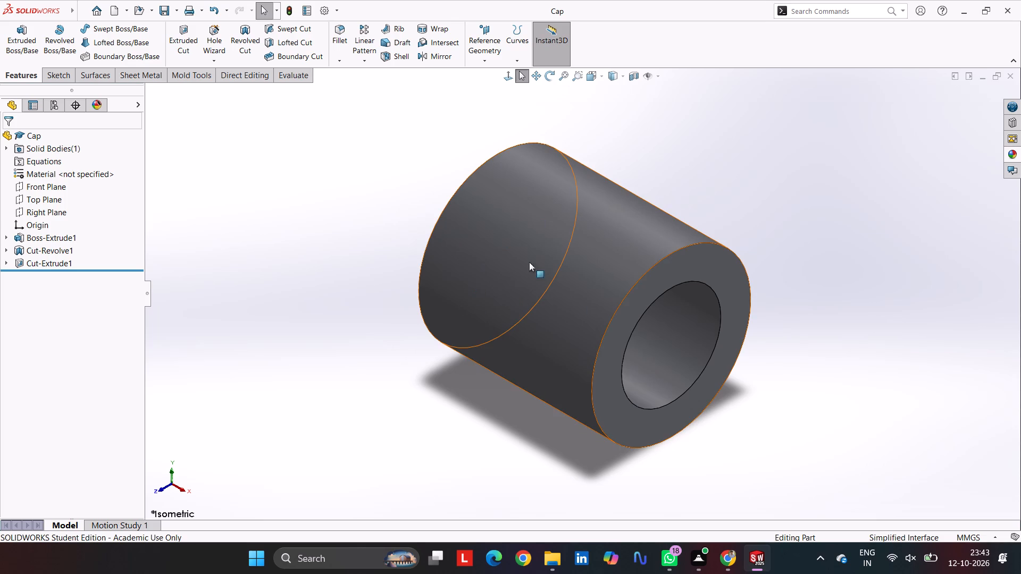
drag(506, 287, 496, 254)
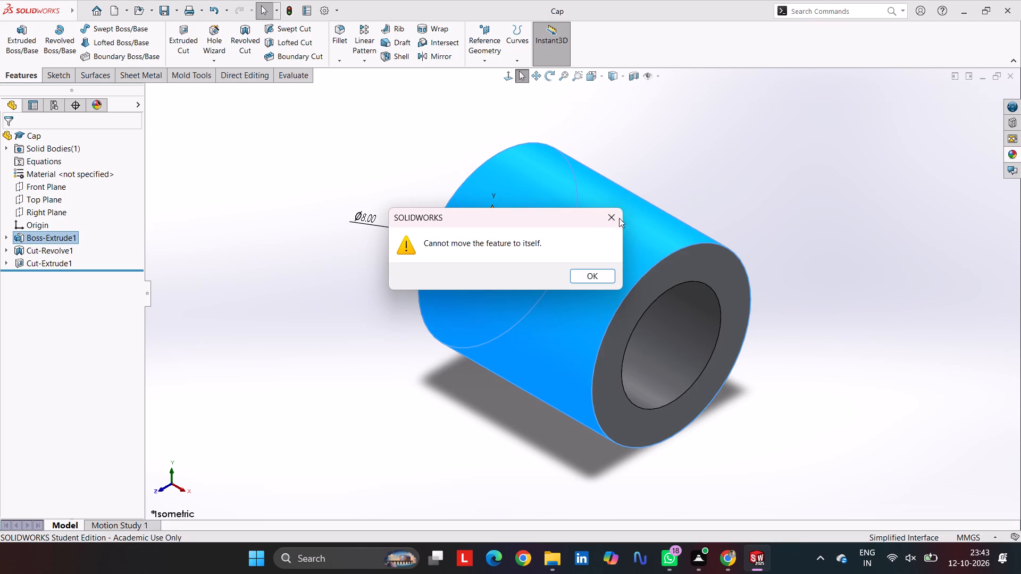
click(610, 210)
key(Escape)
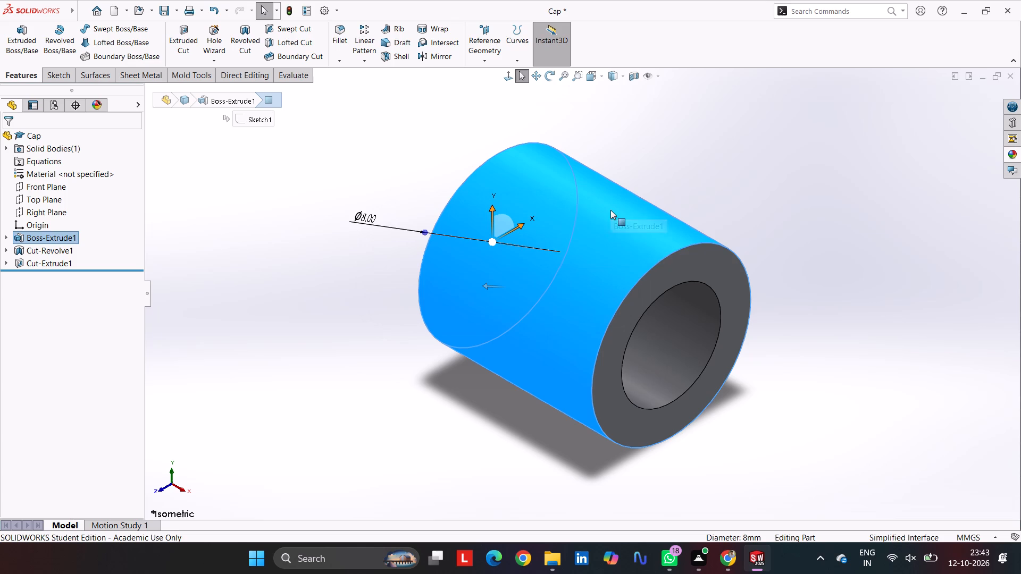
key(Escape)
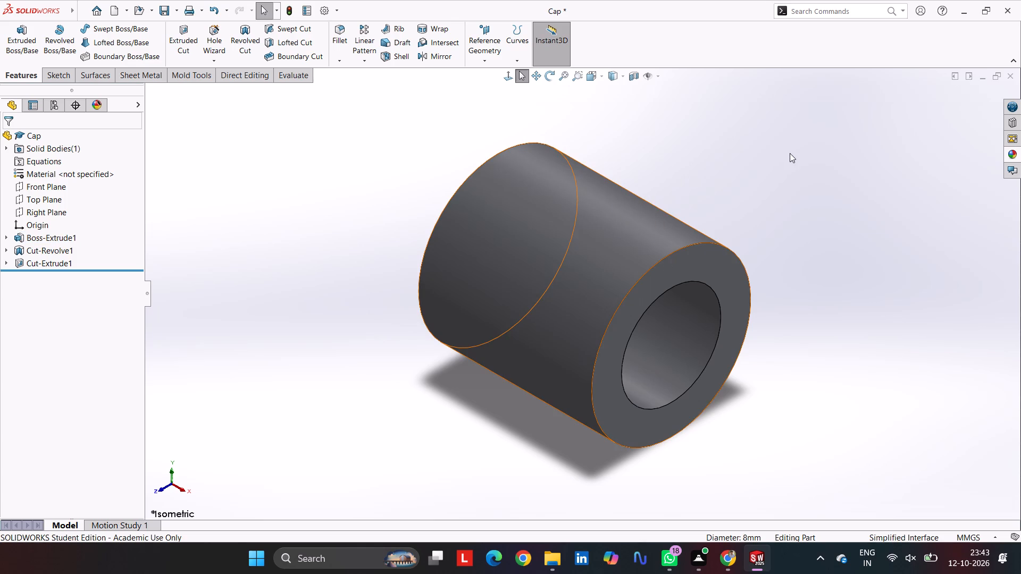
Create a new part document for the next component.
key(ctrl+n)
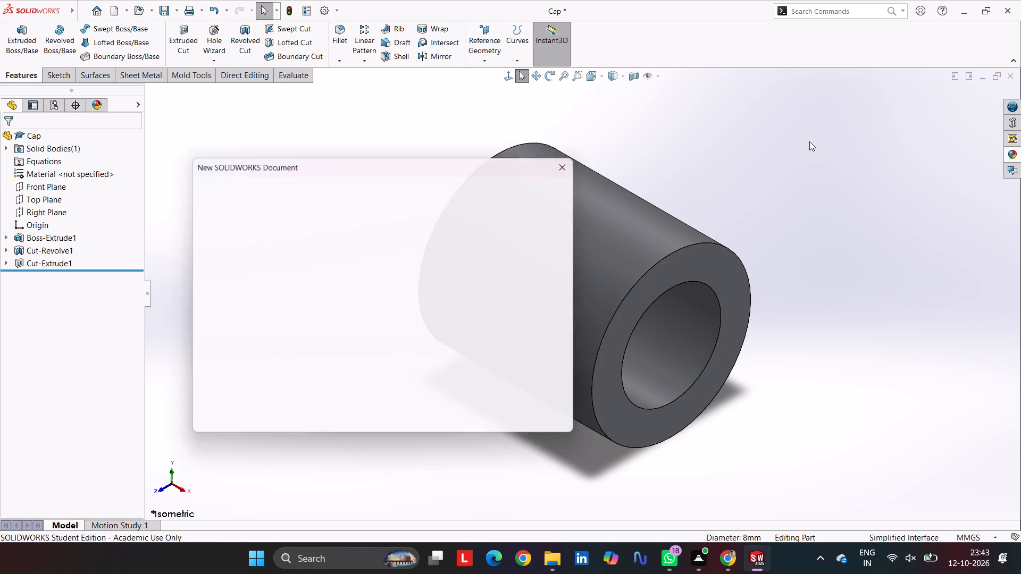
click(436, 419)
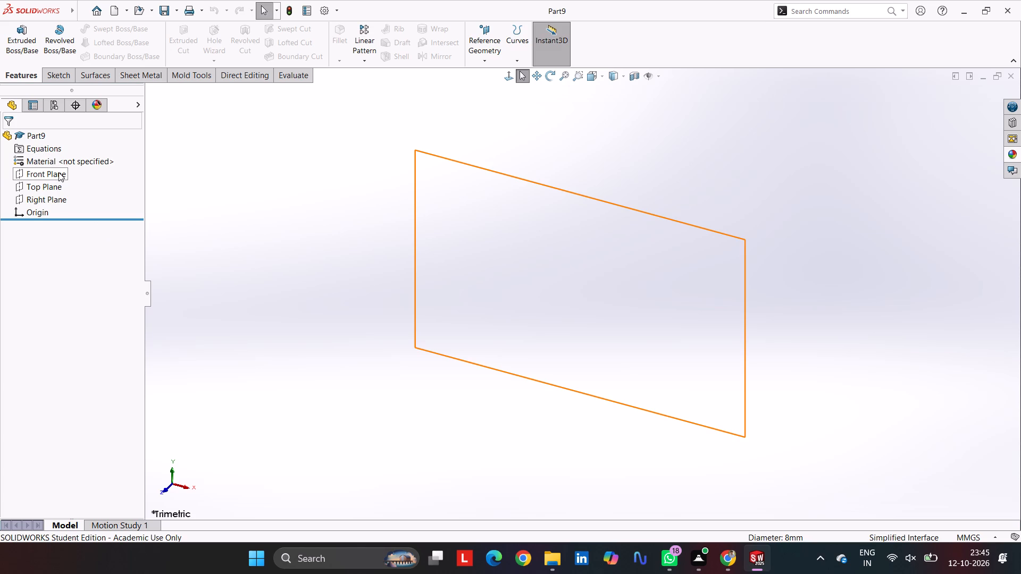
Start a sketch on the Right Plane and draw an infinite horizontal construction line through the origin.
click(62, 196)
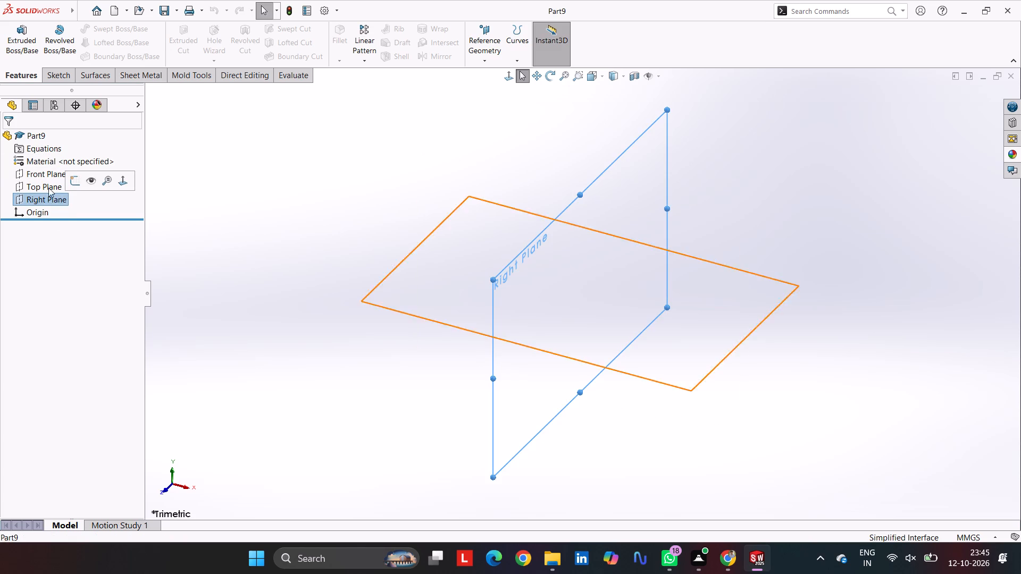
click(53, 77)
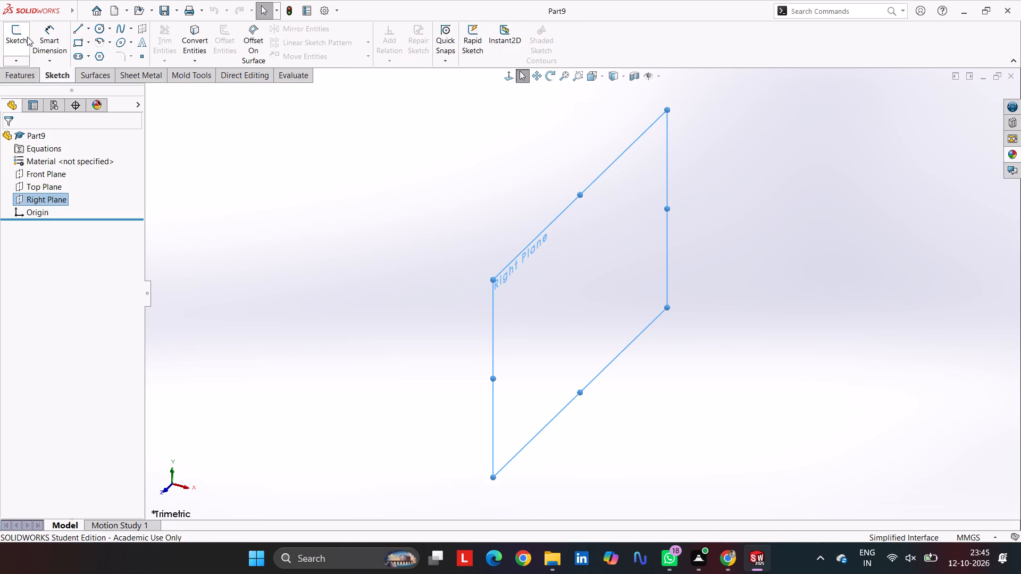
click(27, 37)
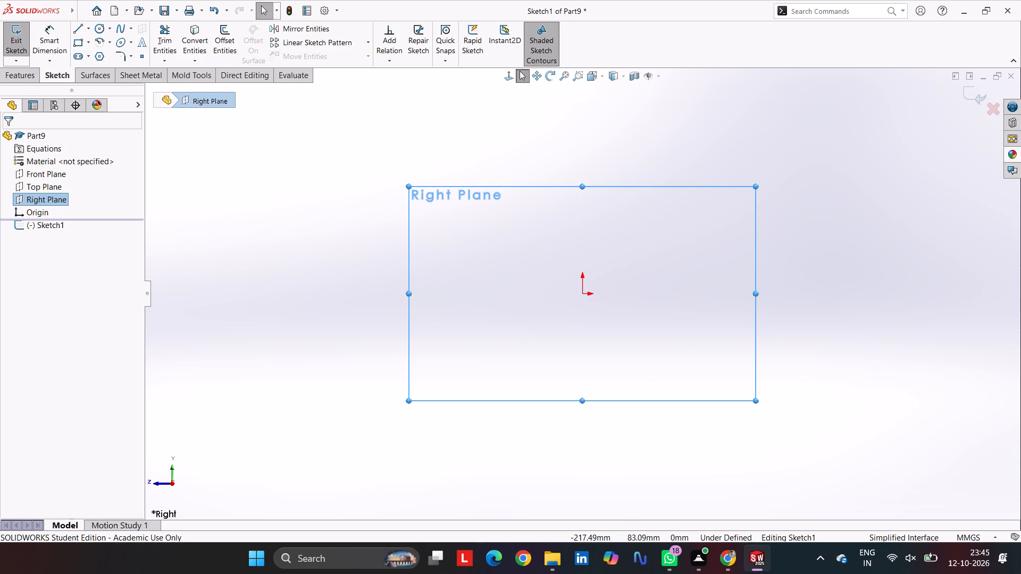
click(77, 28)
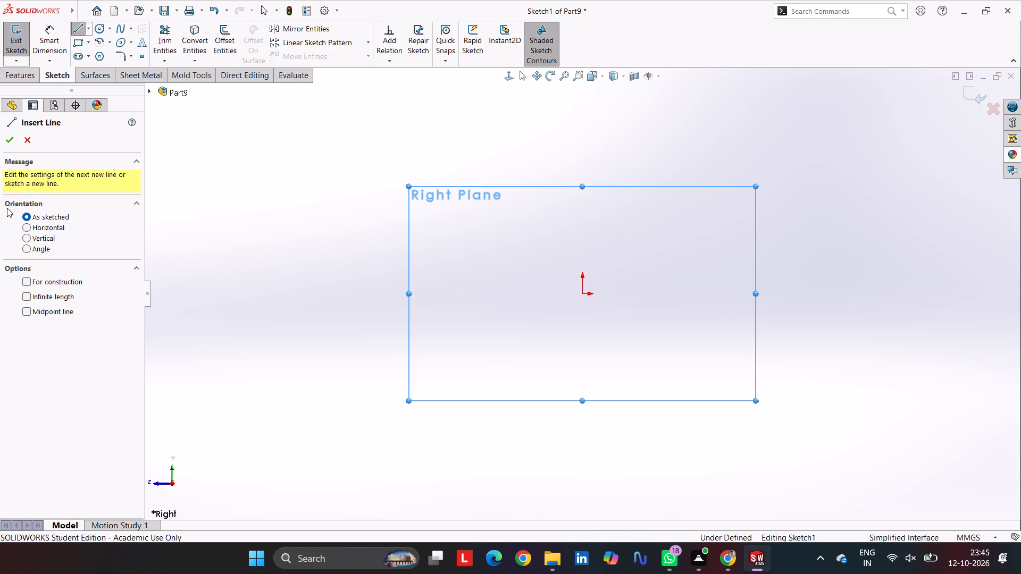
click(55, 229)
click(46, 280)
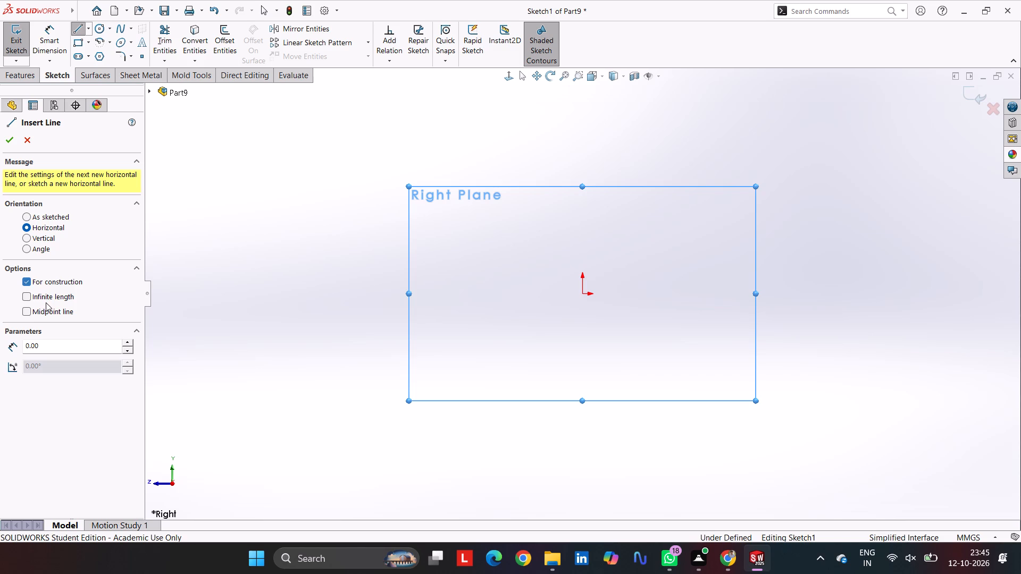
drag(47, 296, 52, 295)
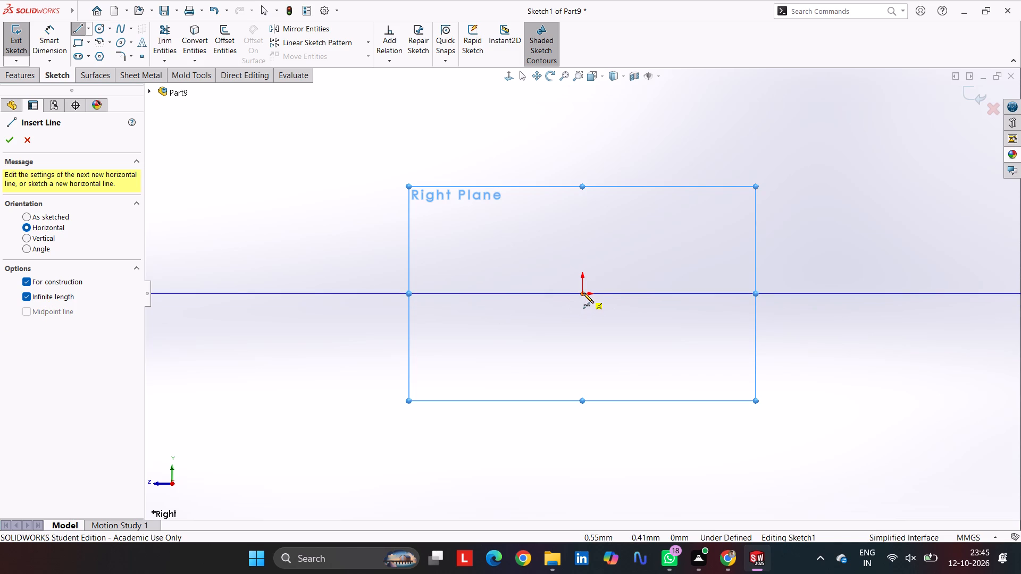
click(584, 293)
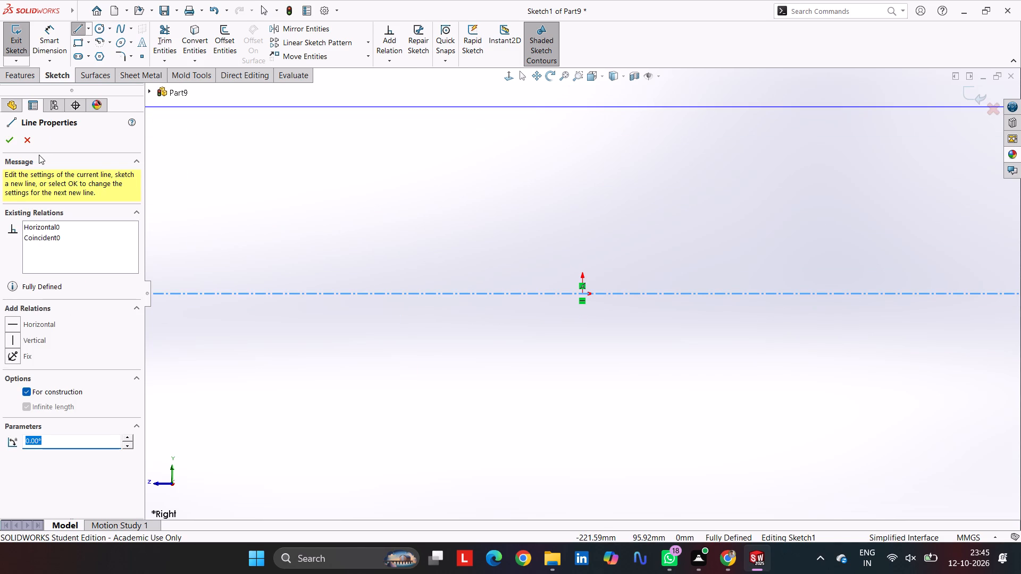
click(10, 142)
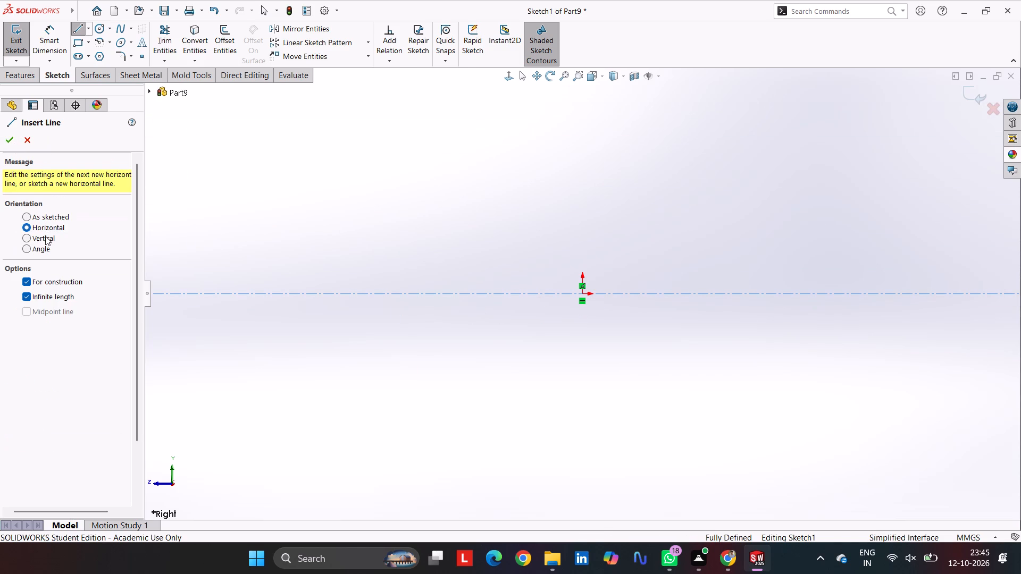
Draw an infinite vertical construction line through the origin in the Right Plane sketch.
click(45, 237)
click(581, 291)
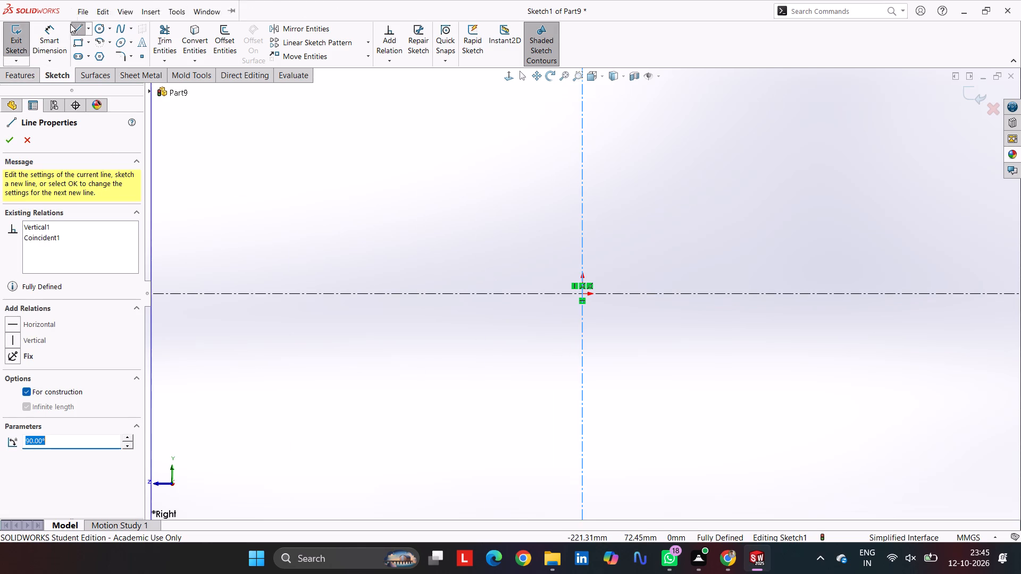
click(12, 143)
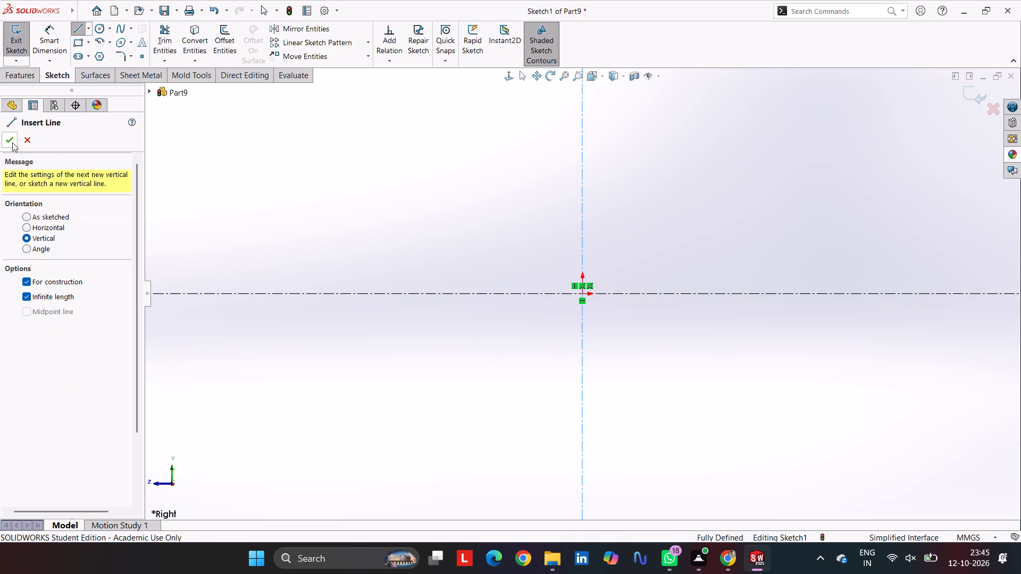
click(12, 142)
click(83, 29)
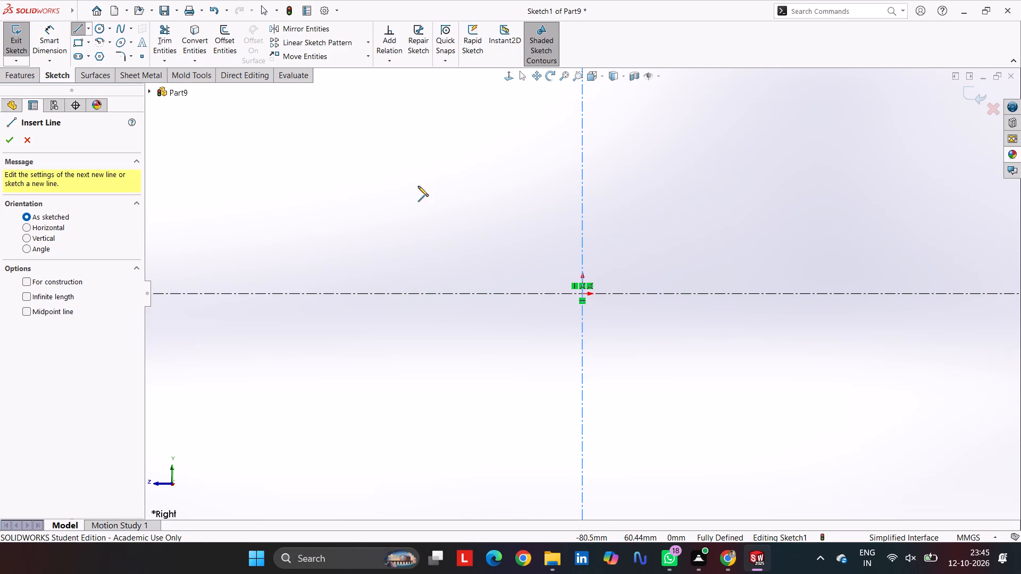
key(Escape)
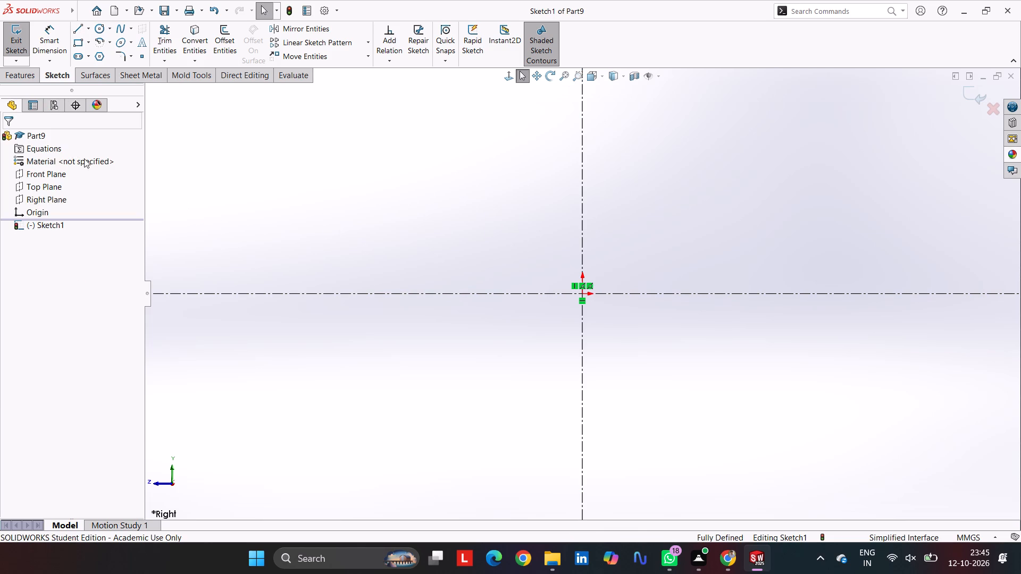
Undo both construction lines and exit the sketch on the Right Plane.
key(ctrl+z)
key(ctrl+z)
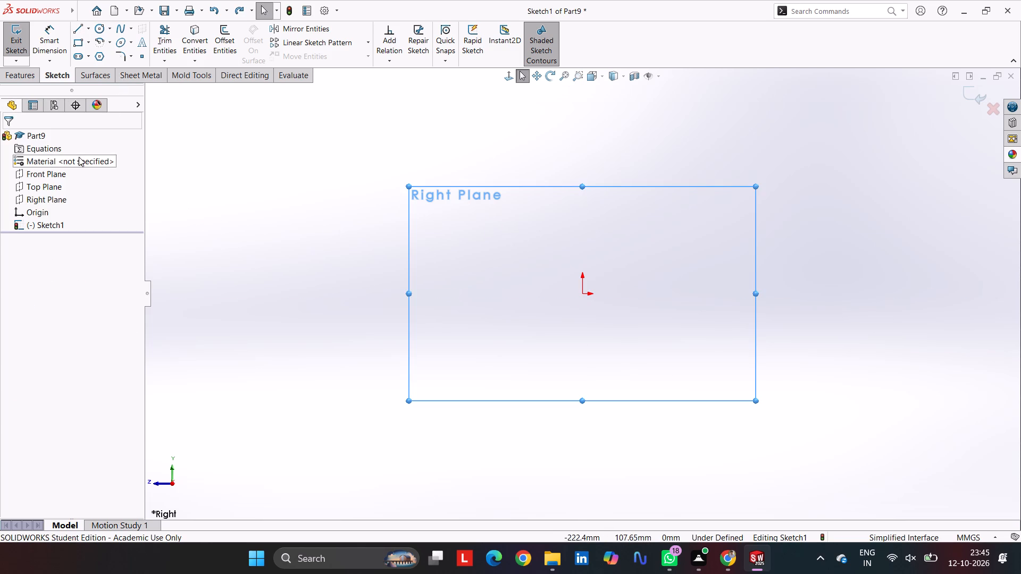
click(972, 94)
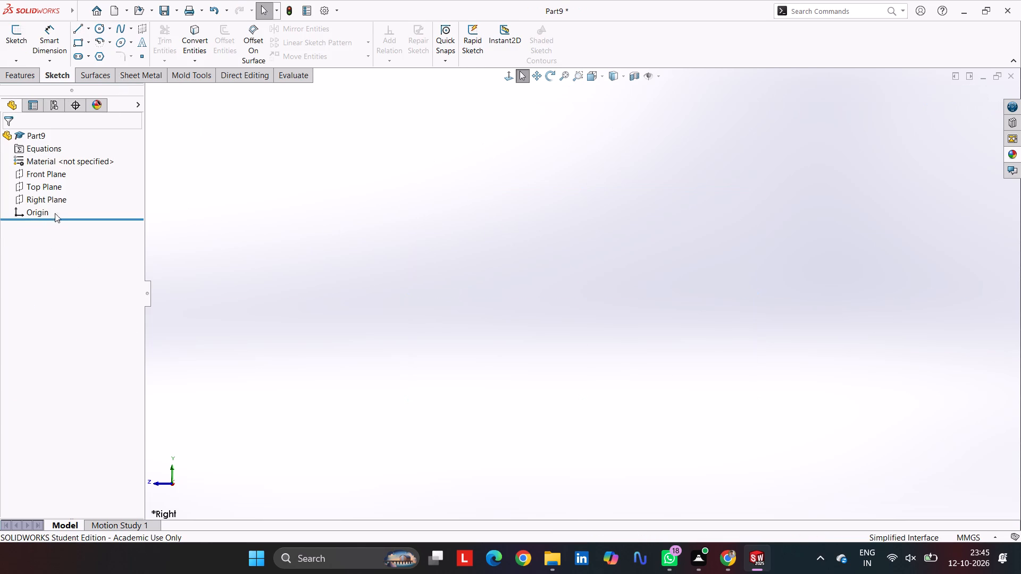
Start a sketch on the Top Plane and draw a circle about 29 mm in diameter centred on the origin.
click(44, 188)
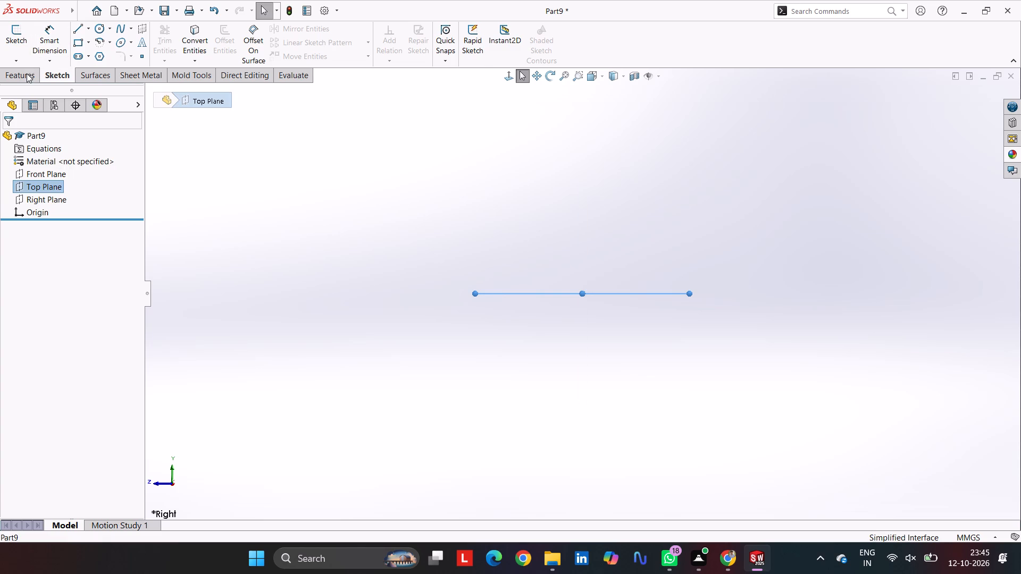
click(27, 74)
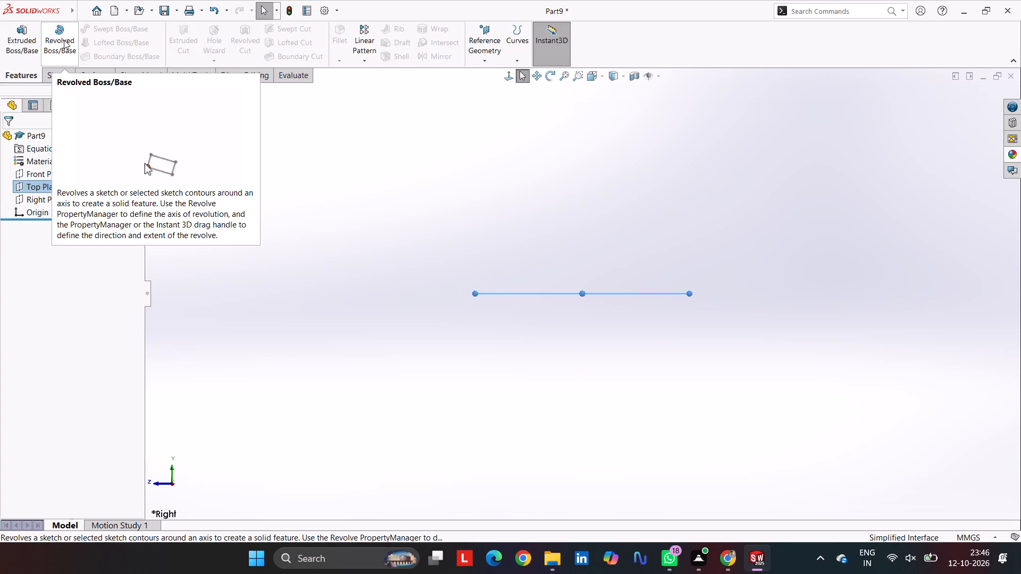
click(60, 72)
click(12, 39)
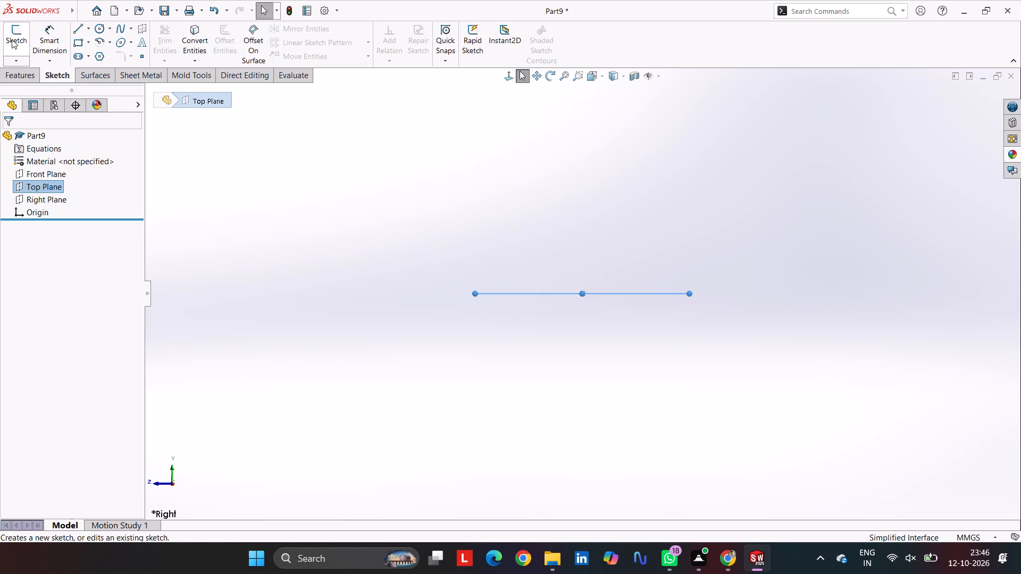
click(103, 32)
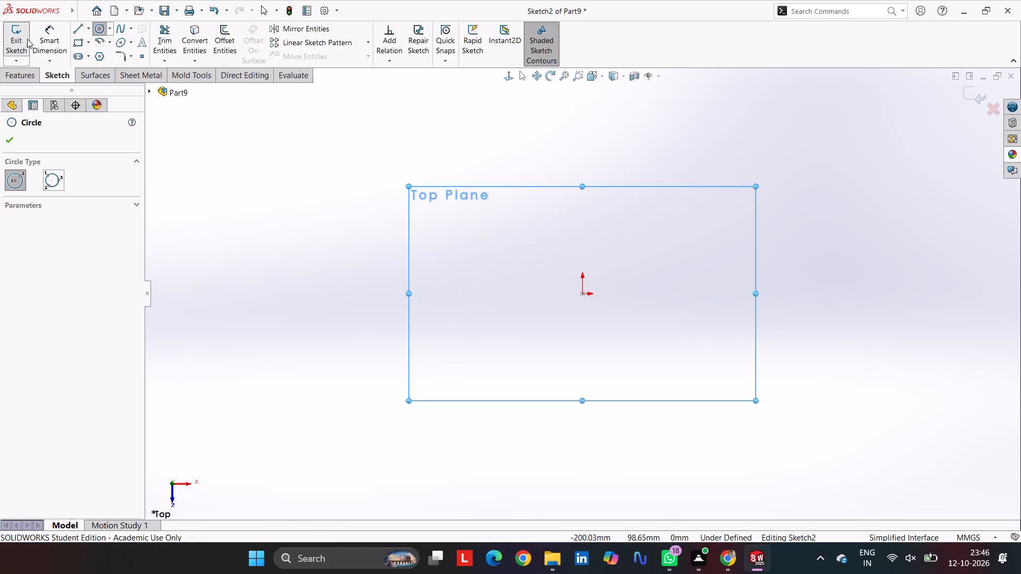
click(581, 294)
drag(590, 321, 584, 316)
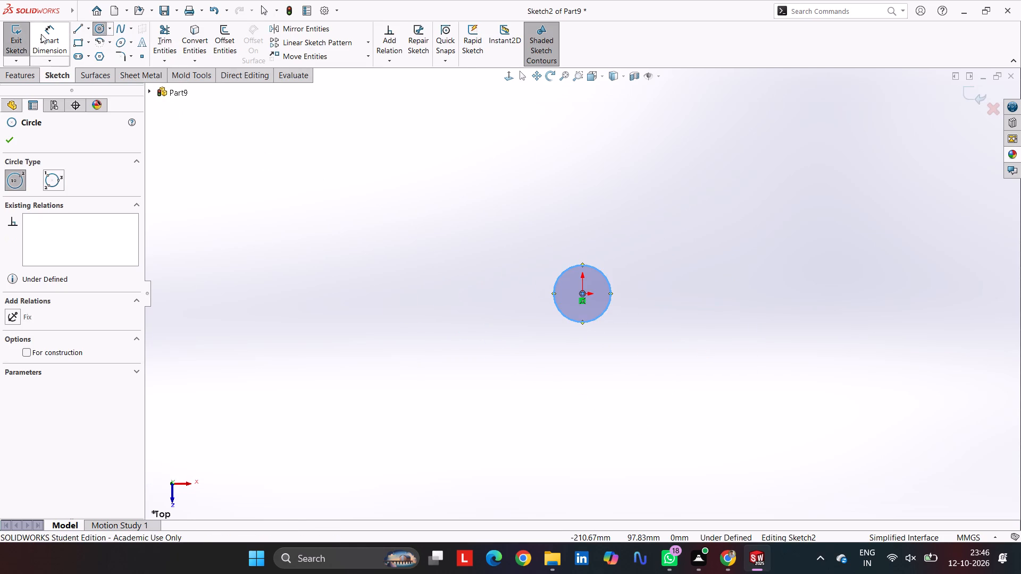
Dimension the circle with a diameter of 6 mm.
click(44, 35)
click(564, 268)
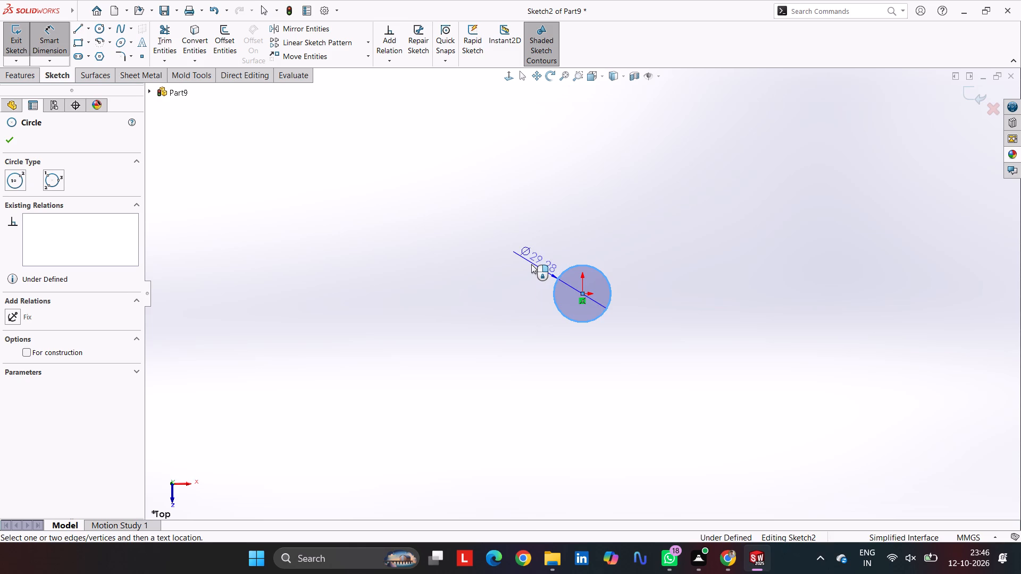
click(530, 262)
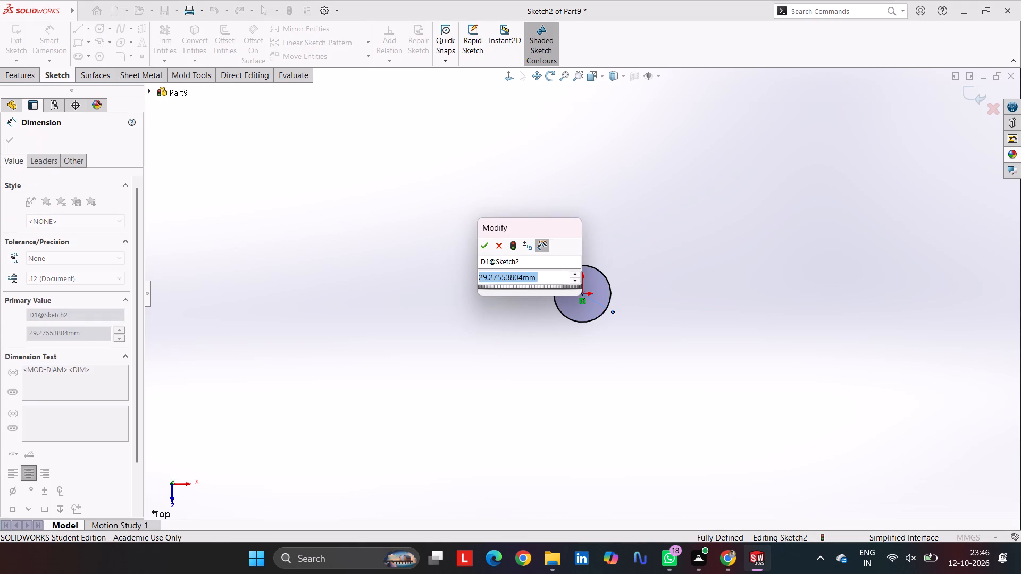
key(6)
key(Return)
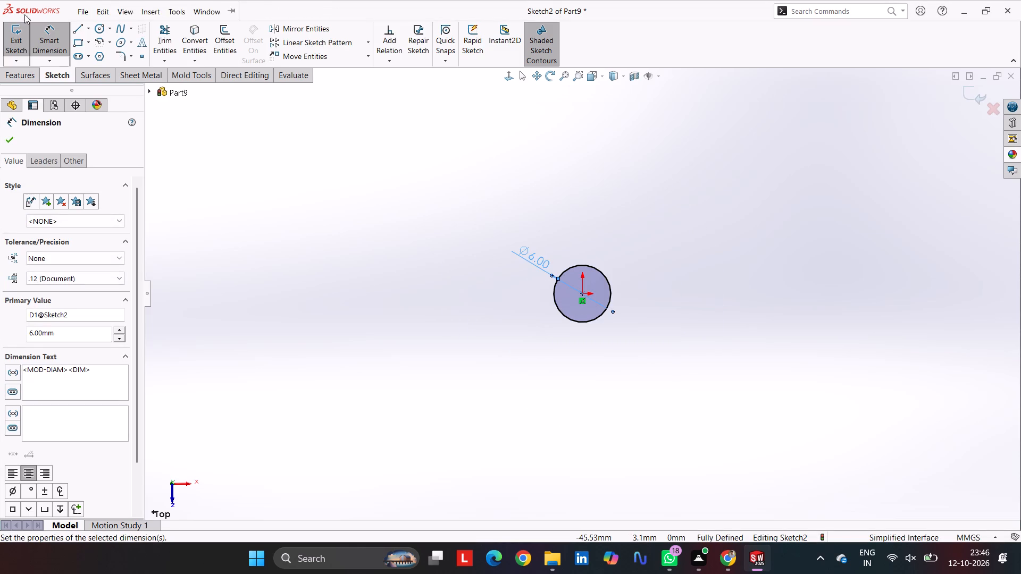
Extrude the 6 mm circle to a blind depth of 12 mm.
click(20, 78)
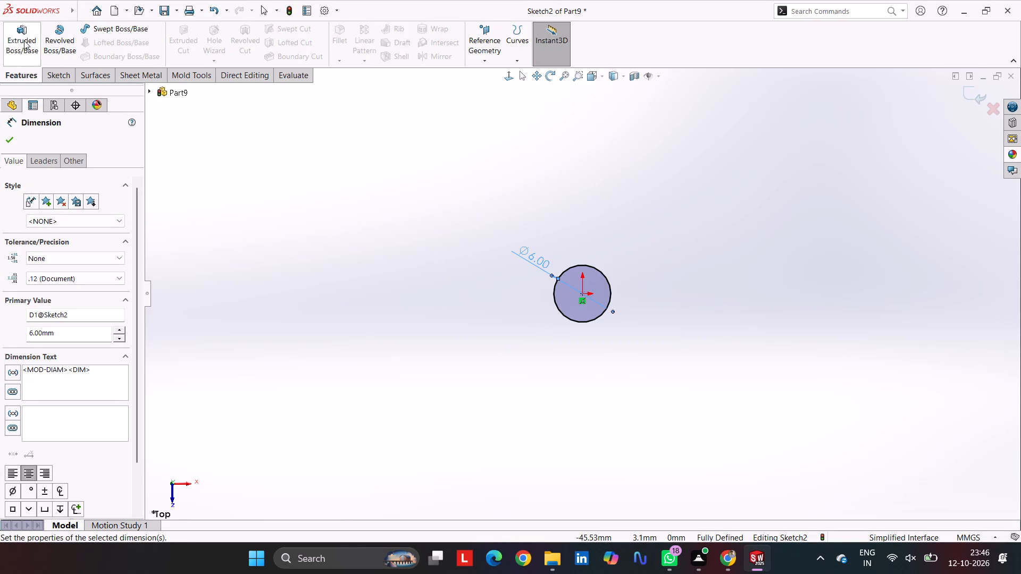
click(23, 39)
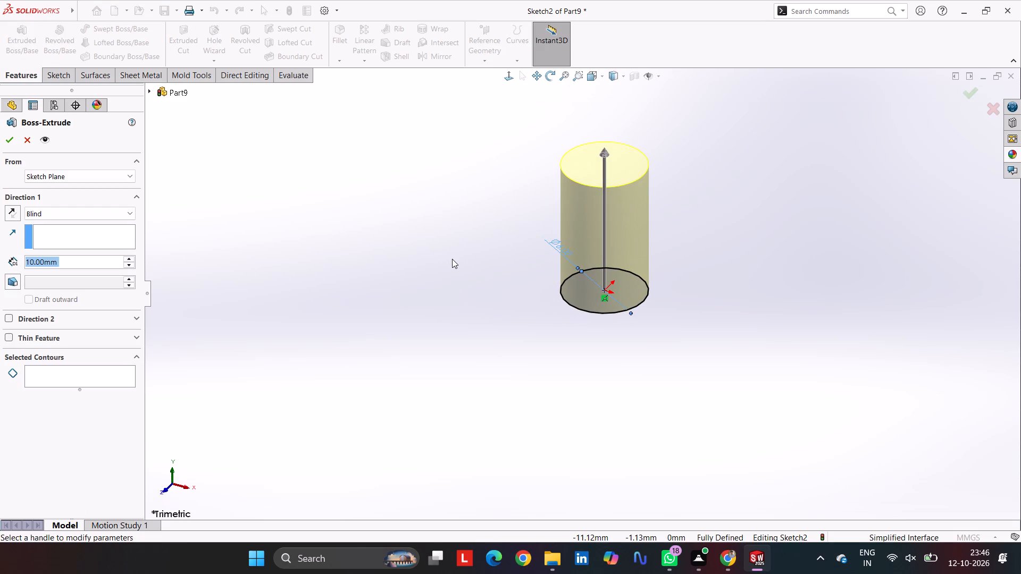
text(12)
key(Return)
key(Return)
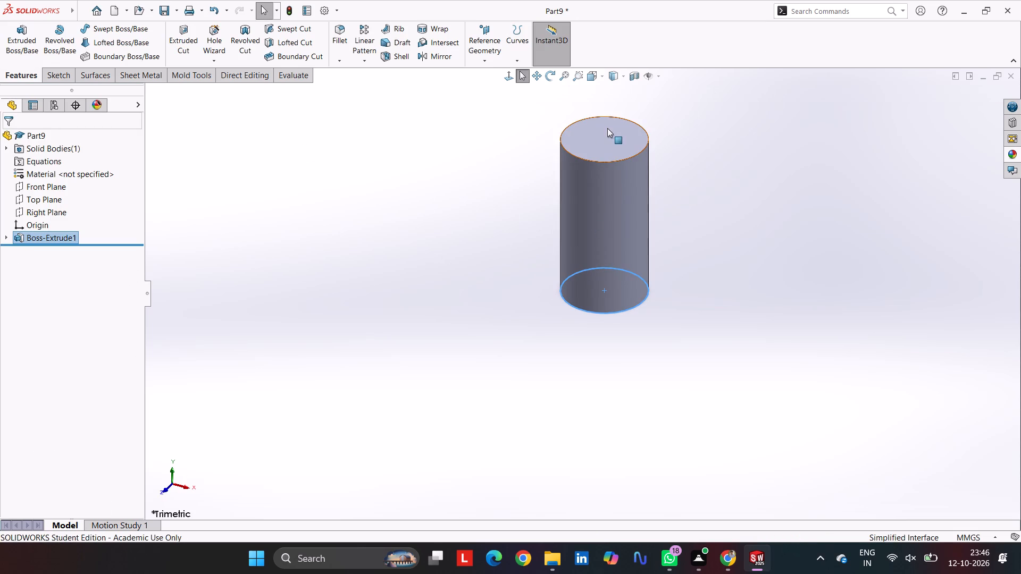
Start a sketch on the cylinder's top face and draw a circle about 13 mm in diameter centred on the origin.
click(607, 128)
click(657, 103)
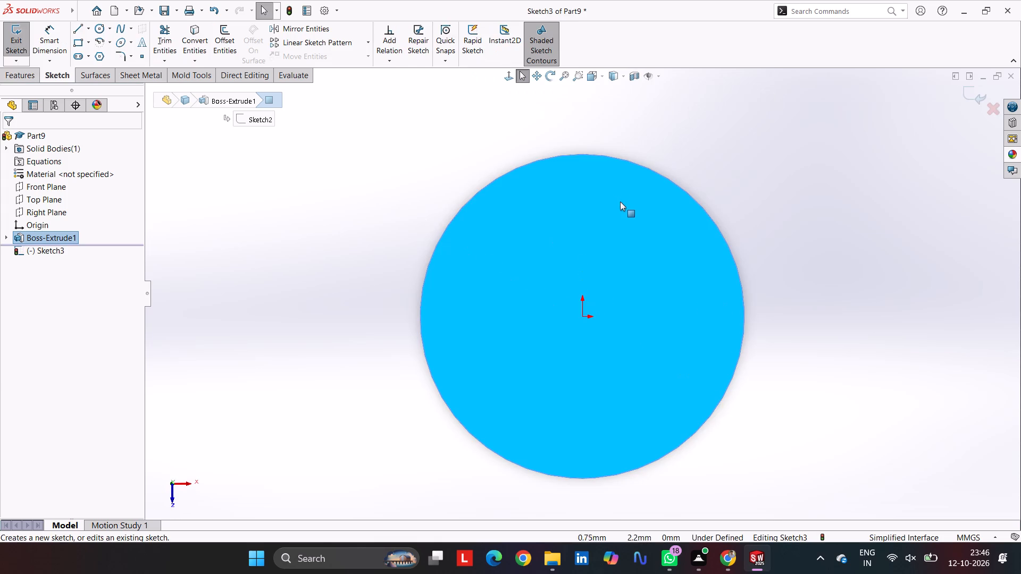
scroll(615, 209, up, 5)
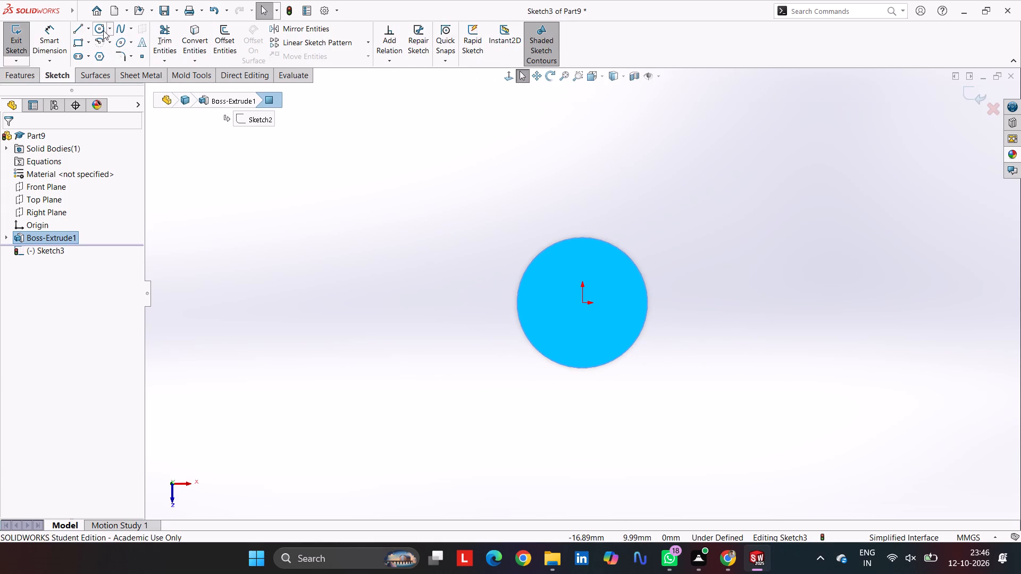
click(103, 30)
click(581, 305)
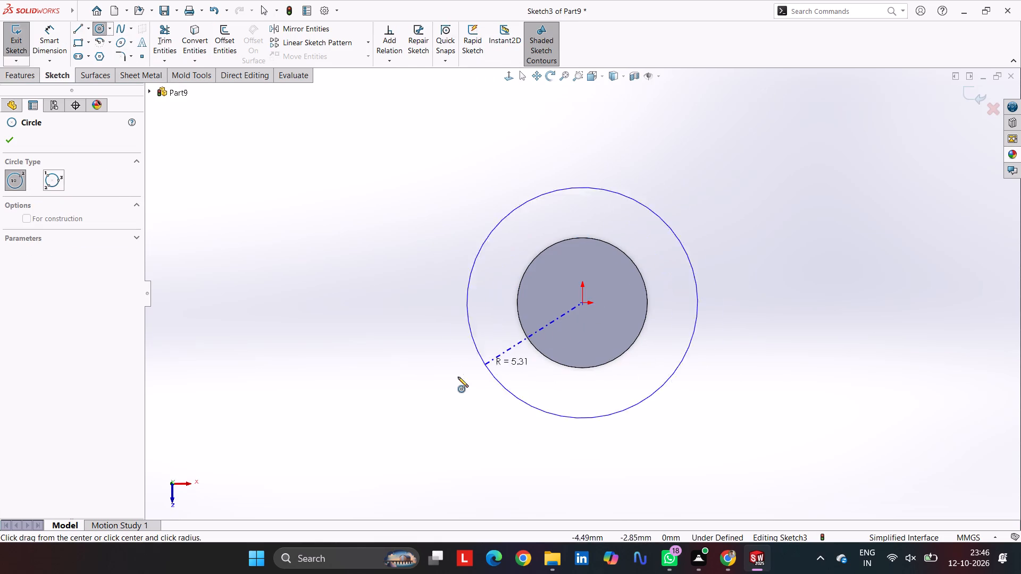
drag(458, 377, 450, 367)
Dimension the new circle with a diameter of 12 mm.
click(55, 36)
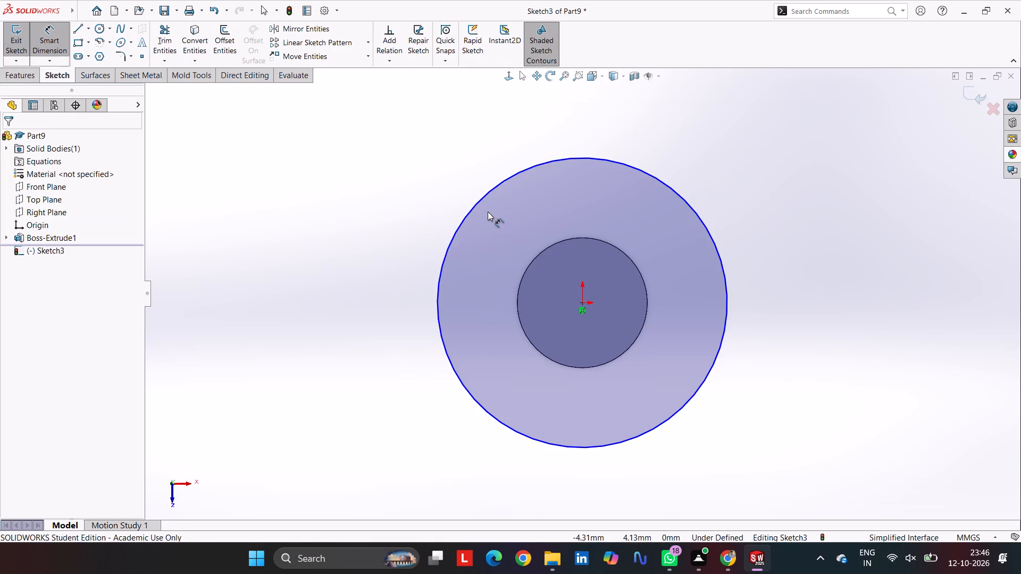
click(482, 198)
click(306, 207)
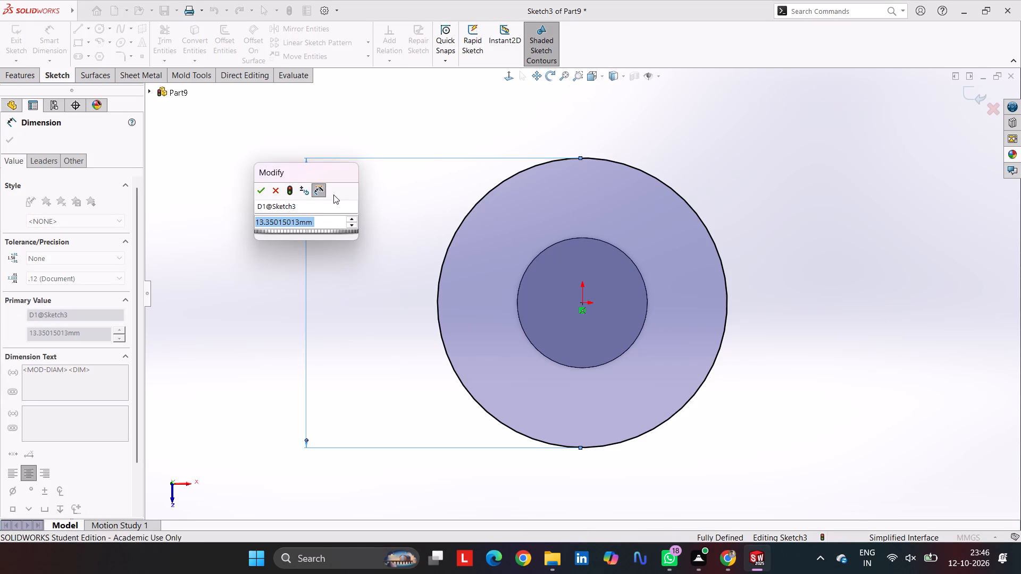
text(12)
key(Return)
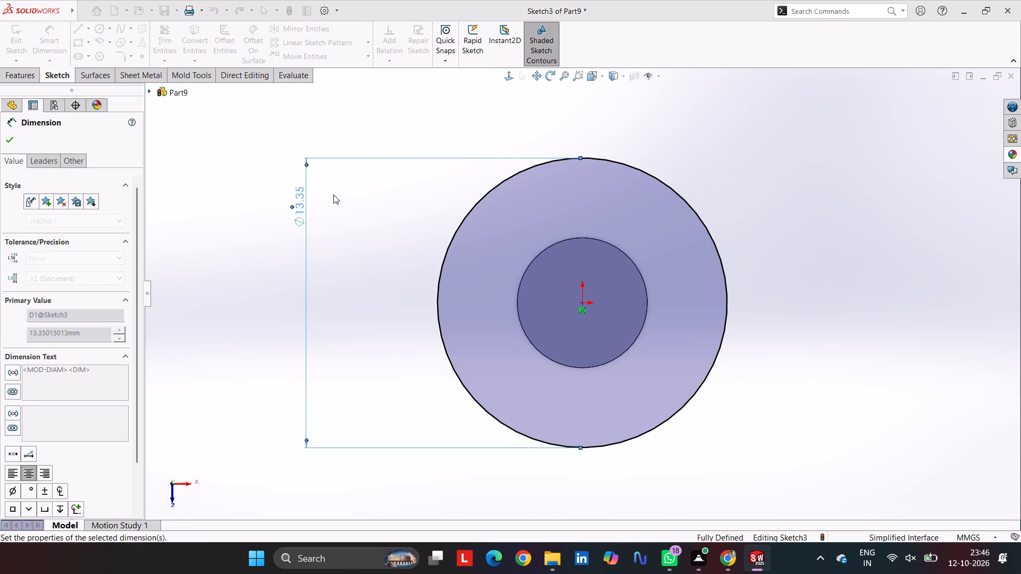
Extrude the 12 mm circle upward to a blind depth of 96 mm, merged with the existing body.
click(15, 76)
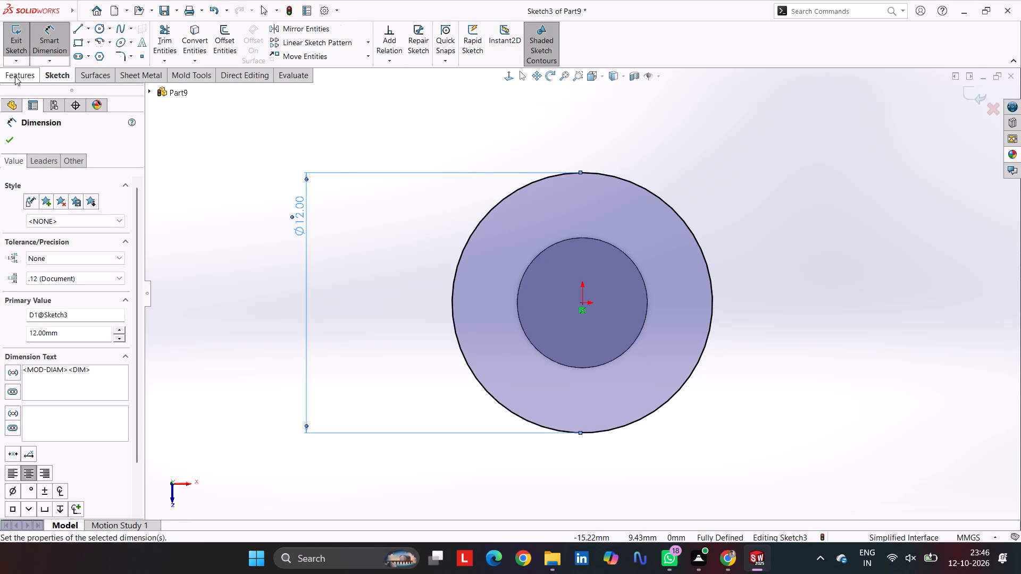
click(27, 32)
scroll(578, 231, up, 5)
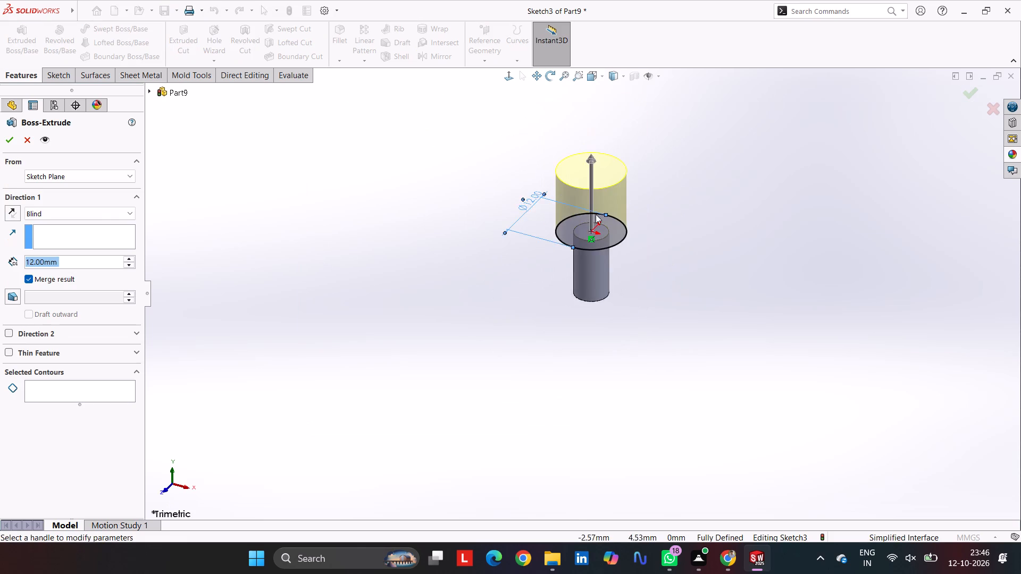
scroll(604, 208, up, 5)
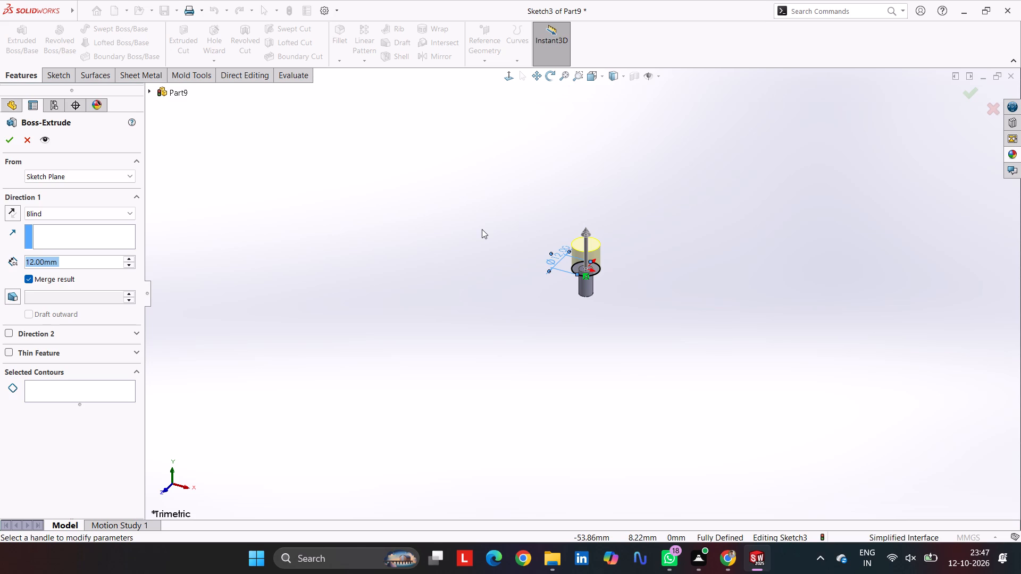
text(96+)
key(BackSpace)
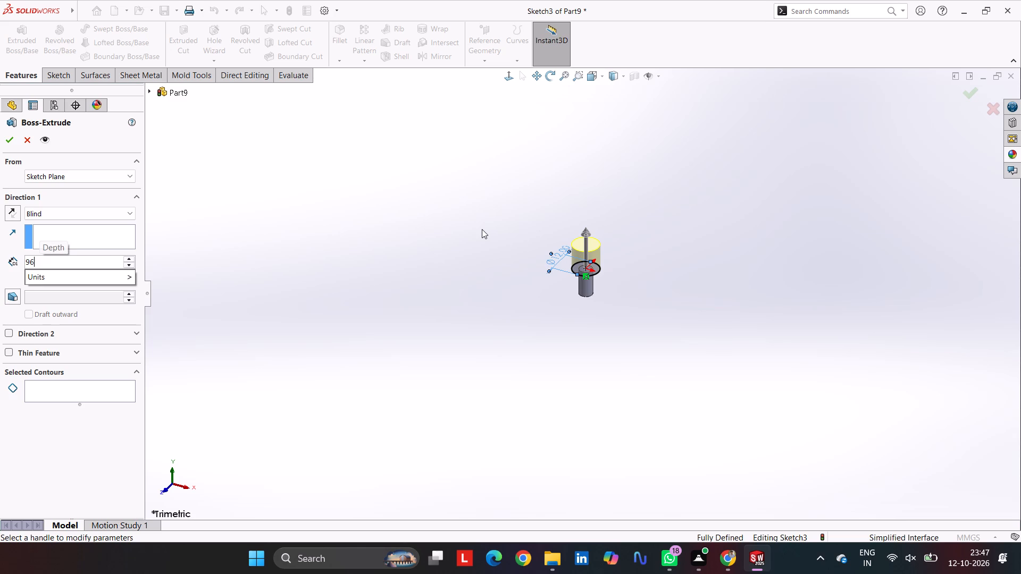
key(Return)
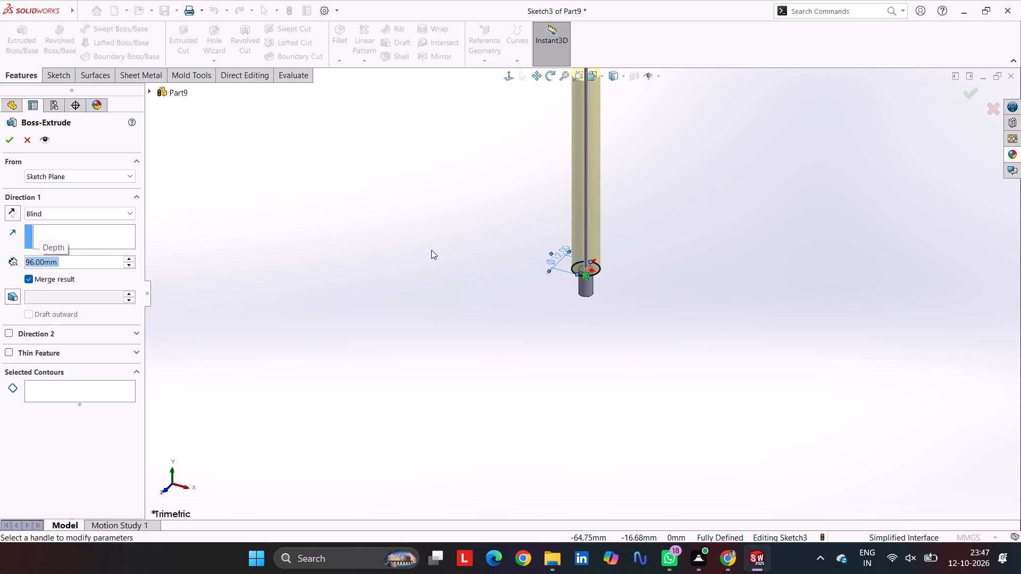
key(Return)
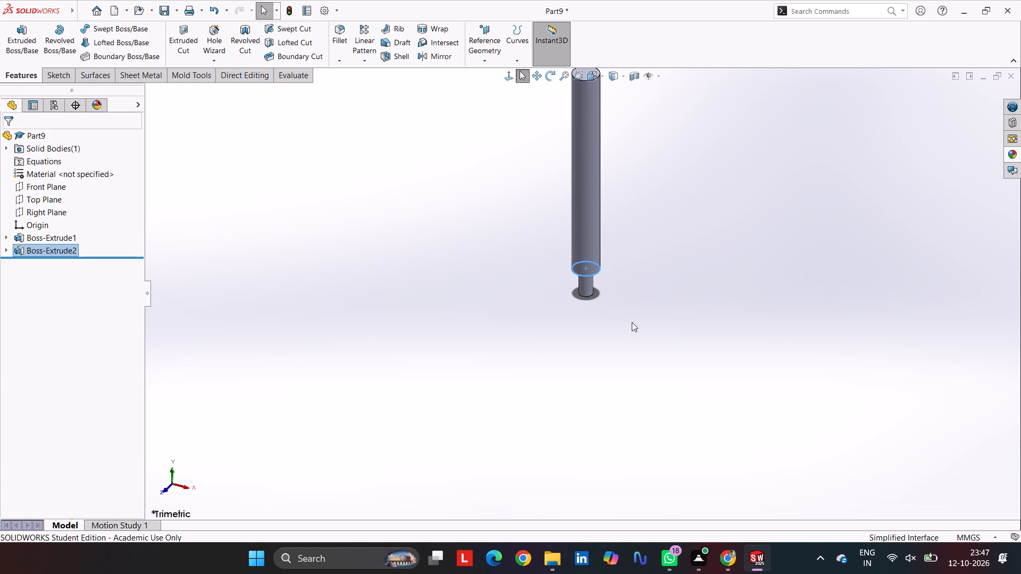
Start a sketch on the long shaft's top end face and draw an origin-centred circle about 31 mm in diameter.
scroll(634, 174, up, 3)
click(633, 174)
scroll(586, 159, up, 1)
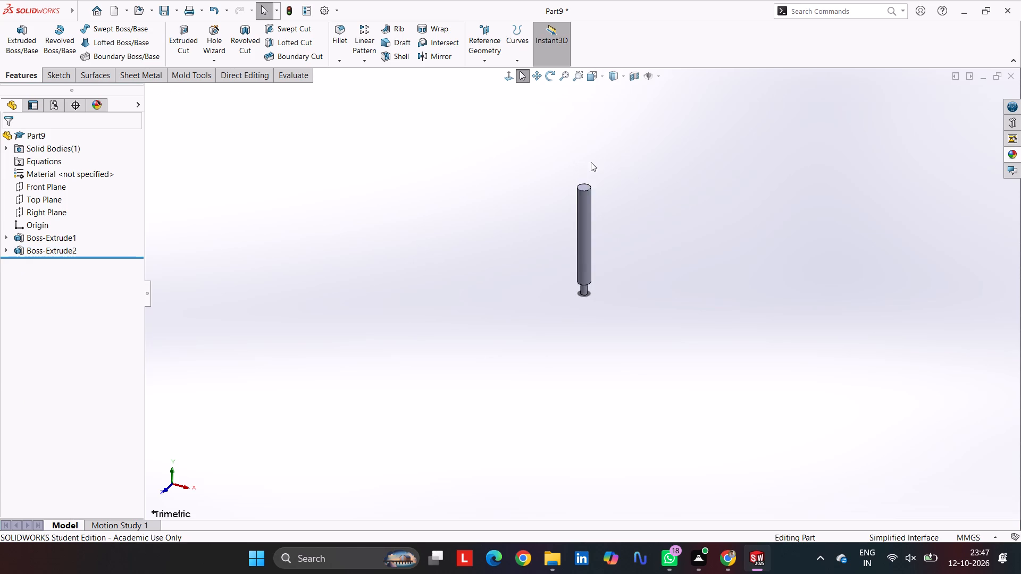
scroll(589, 171, down, 6)
scroll(581, 305, down, 1)
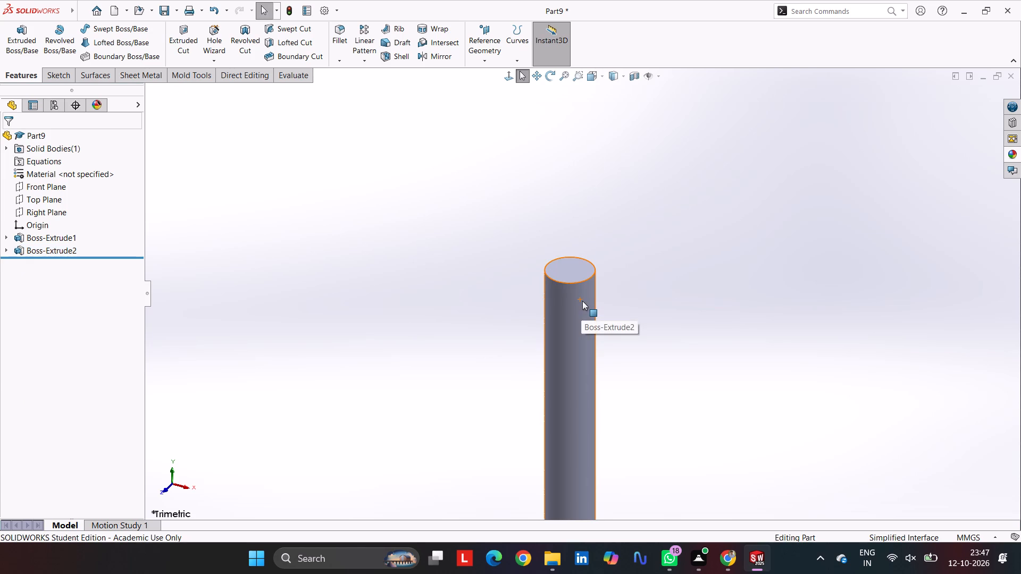
click(577, 268)
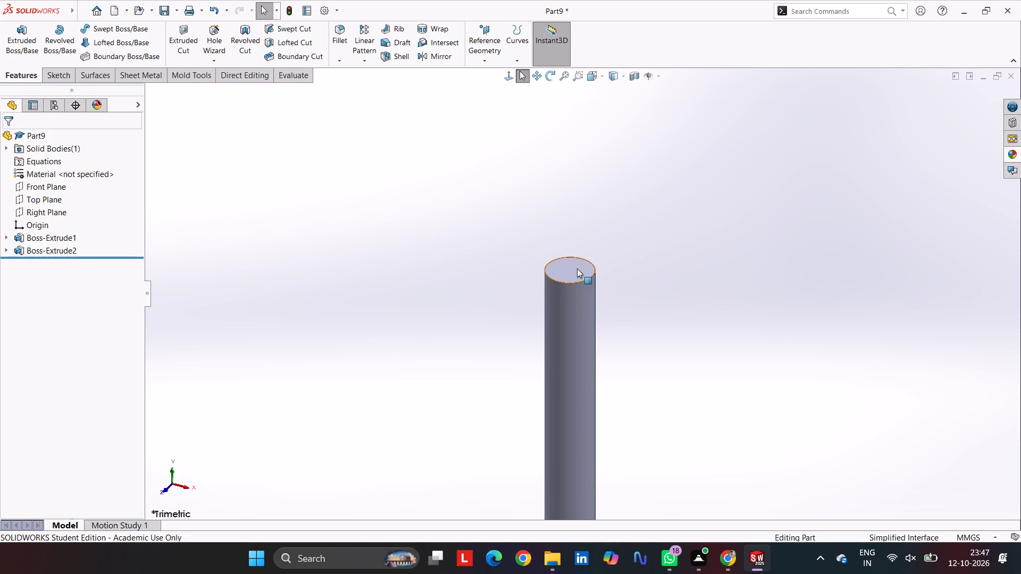
click(629, 239)
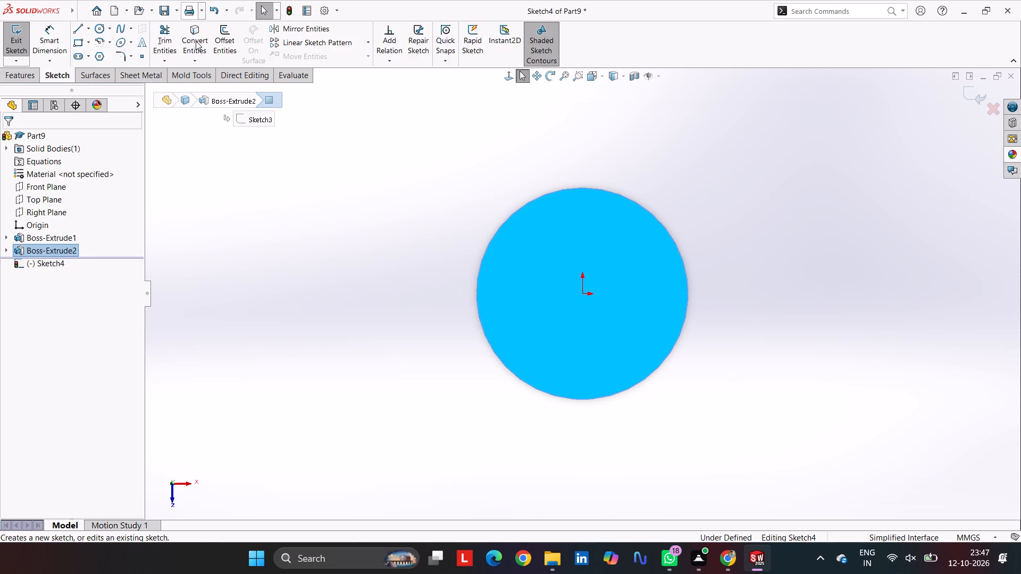
click(100, 29)
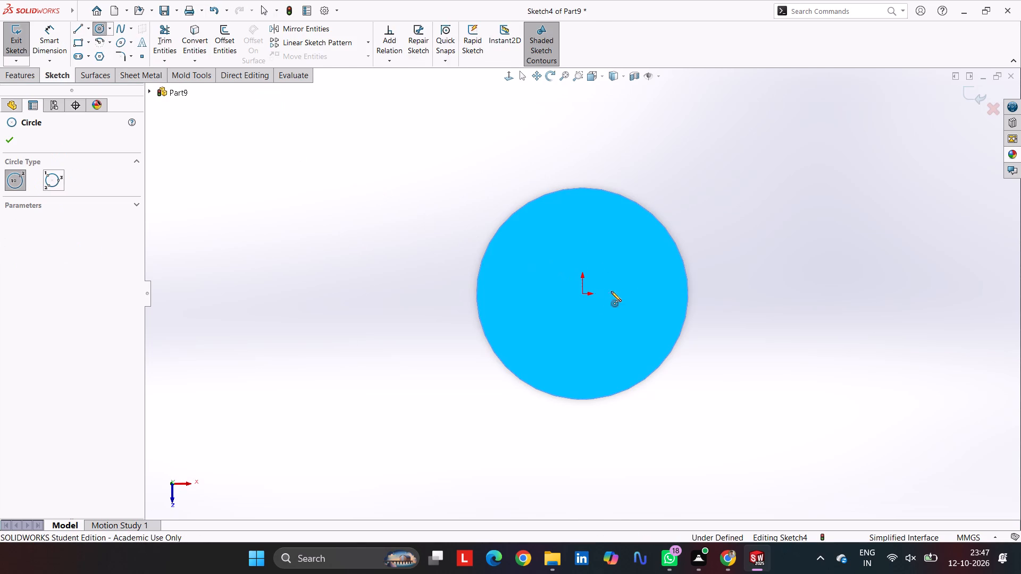
click(582, 293)
click(315, 365)
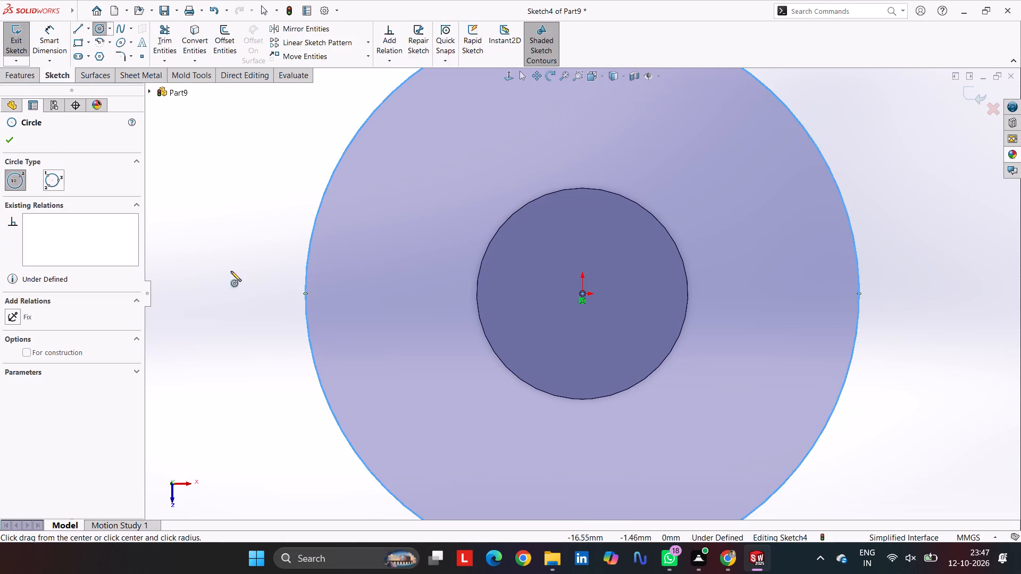
Dimension the circle on the shaft's end face with a diameter of 20 mm.
click(49, 39)
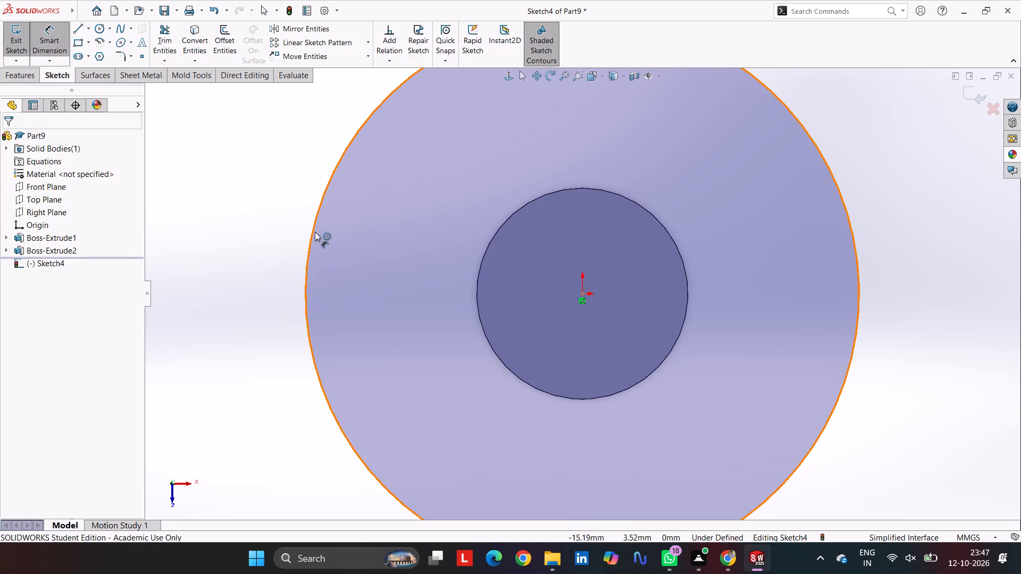
click(315, 232)
click(254, 254)
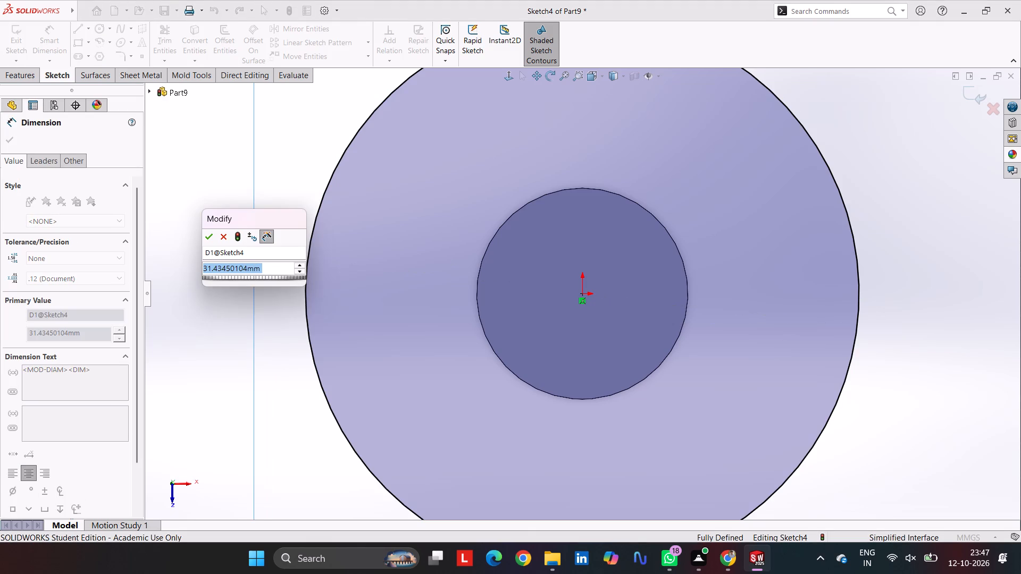
text(20)
key(Return)
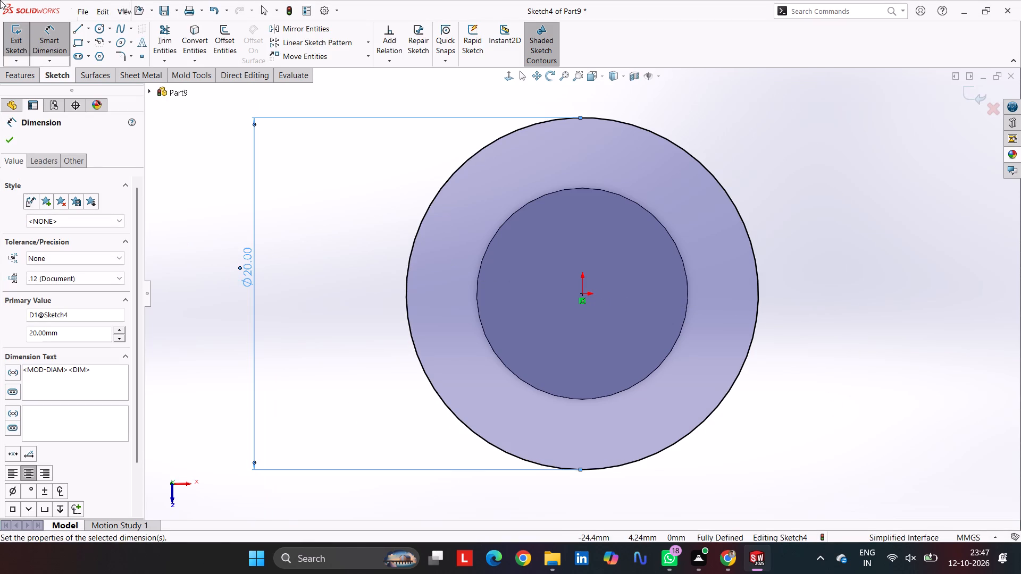
Extrude the 20 mm circle upward to a blind depth of 22 mm to form the shaft's head.
click(19, 79)
click(11, 37)
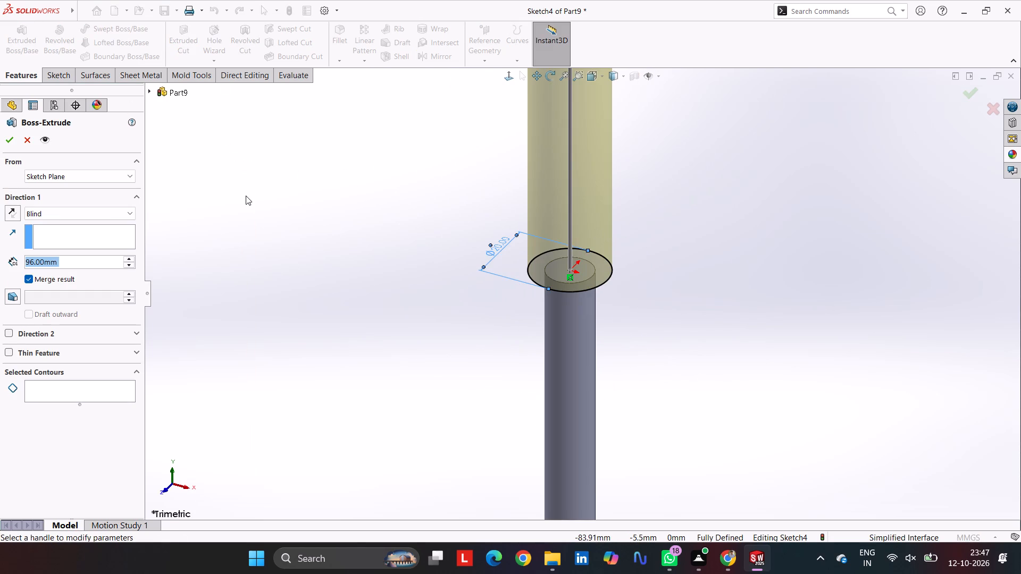
text(22)
key(Return)
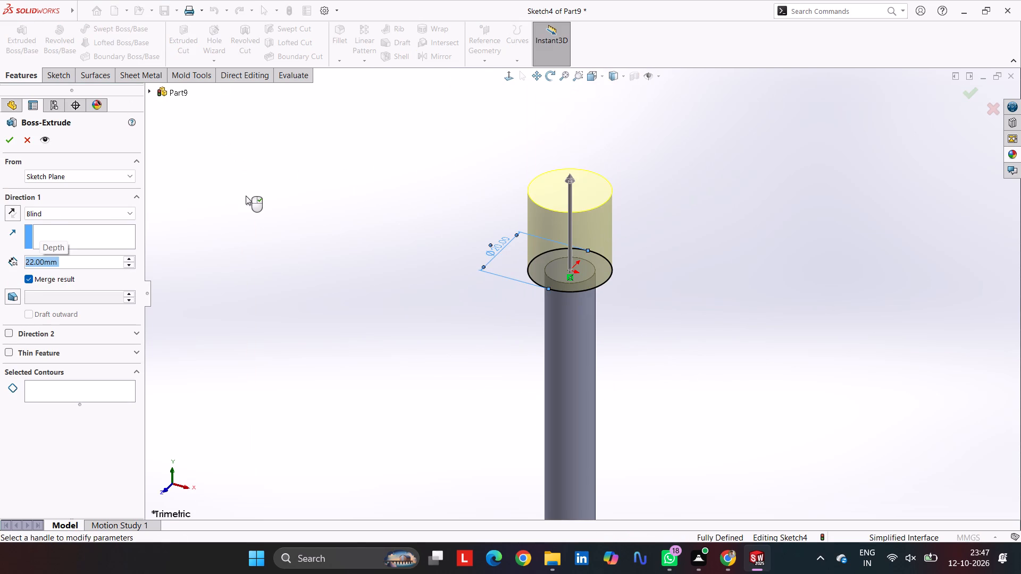
key(Return)
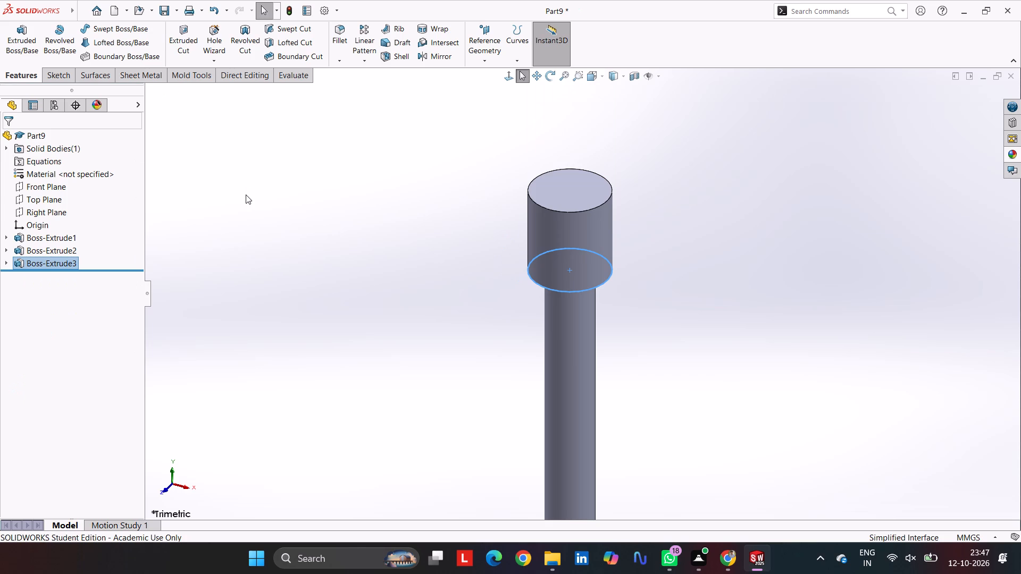
Examine the stepped shaft from its head down to the narrow bottom end.
click(720, 205)
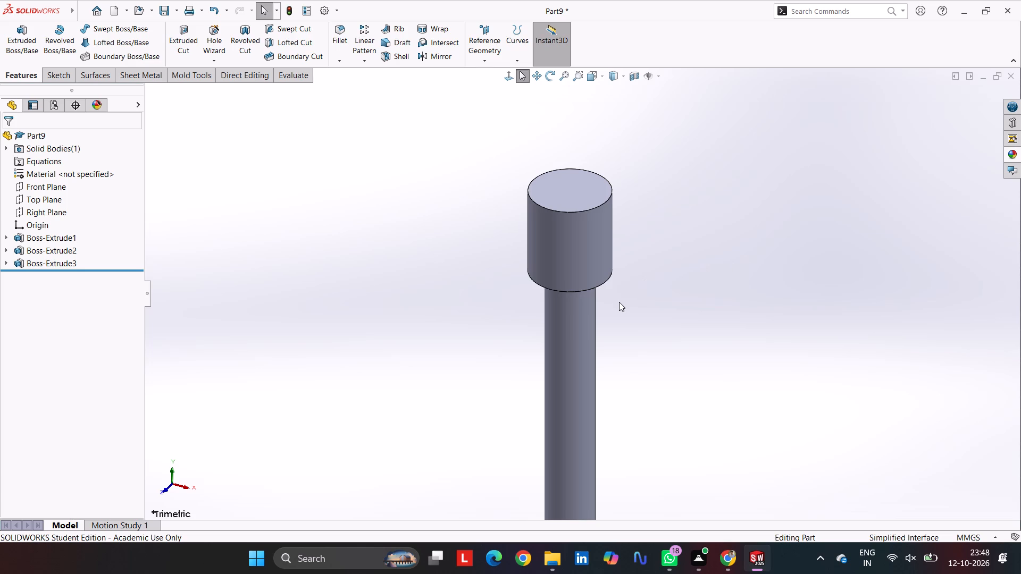
scroll(618, 303, down, 3)
scroll(618, 304, up, 11)
scroll(608, 318, down, 5)
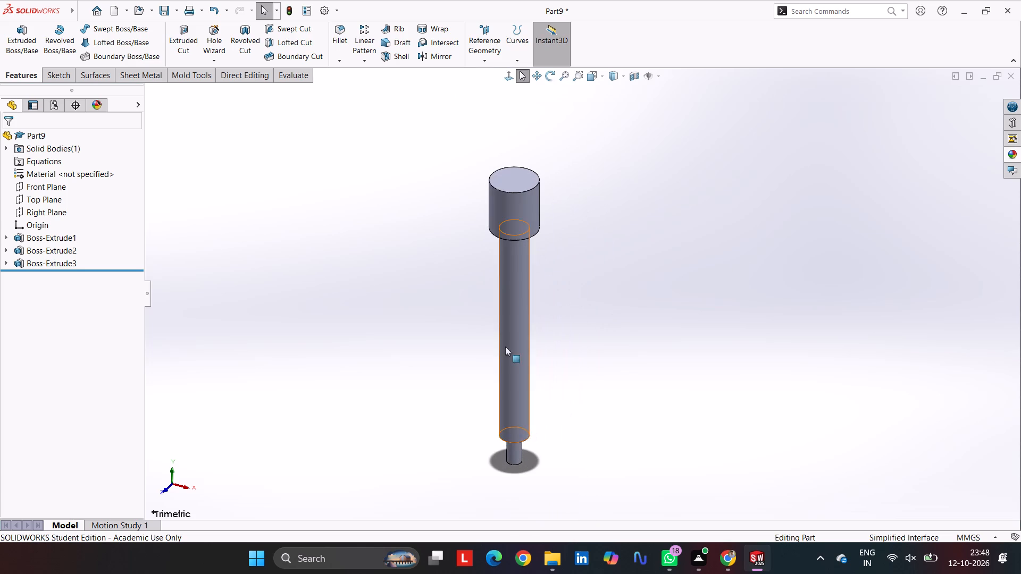
scroll(488, 350, up, 4)
scroll(508, 337, down, 3)
scroll(615, 202, up, 2)
scroll(606, 214, down, 2)
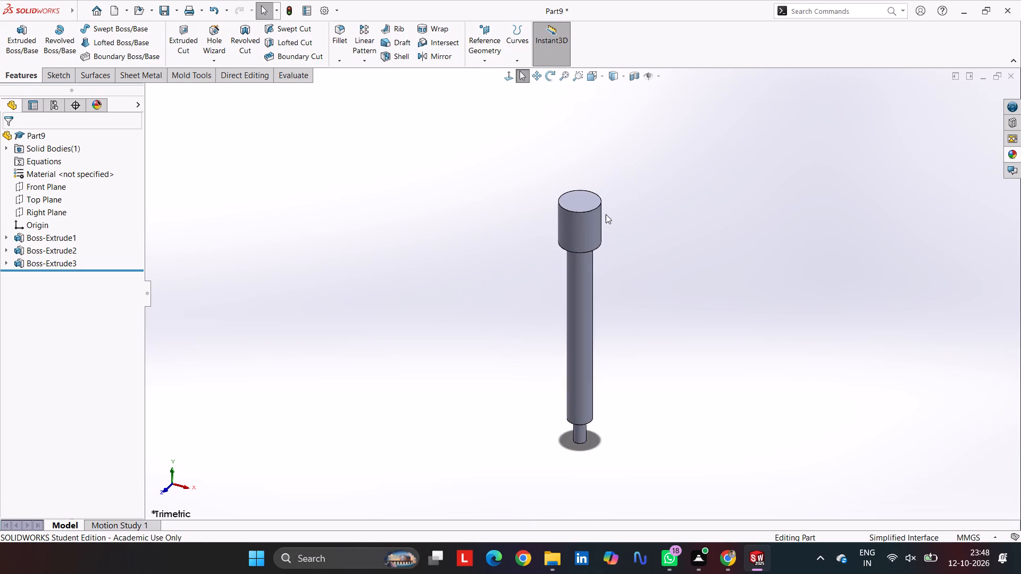
scroll(564, 302, down, 2)
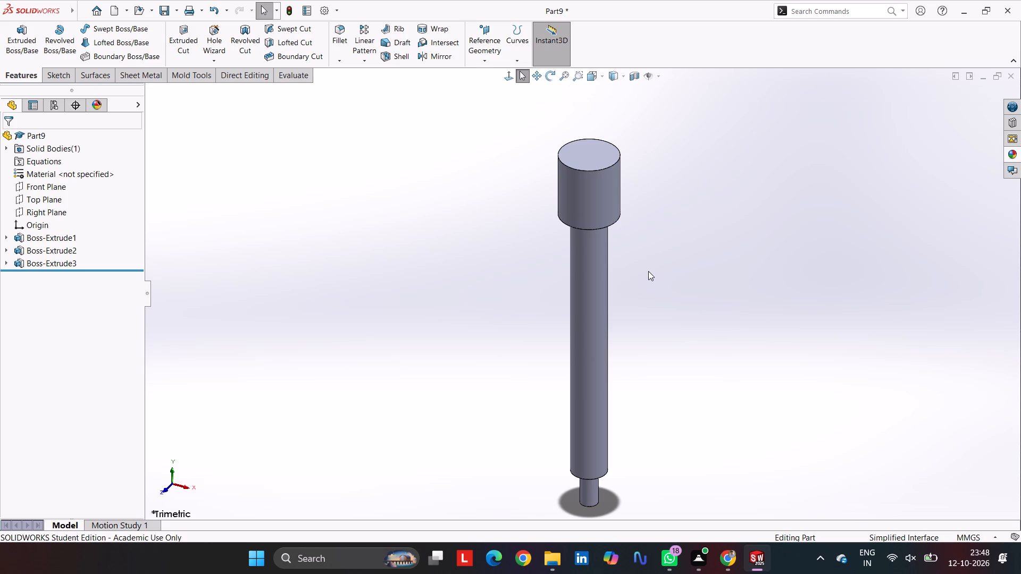
click(726, 252)
key(Escape)
Start a sketch on the Right Plane and draw an infinite vertical construction line through the origin.
key(ctrl+7)
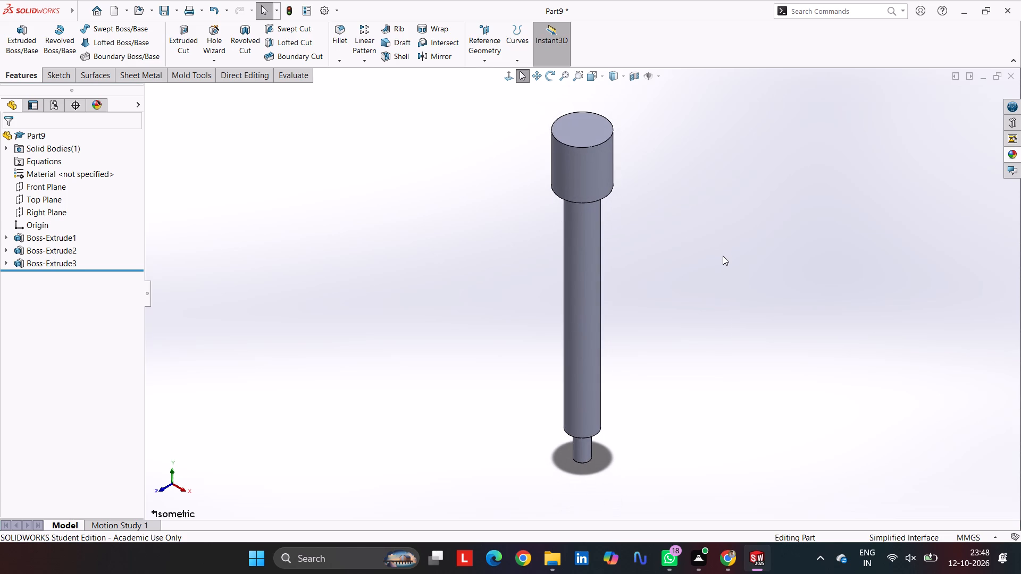
click(42, 208)
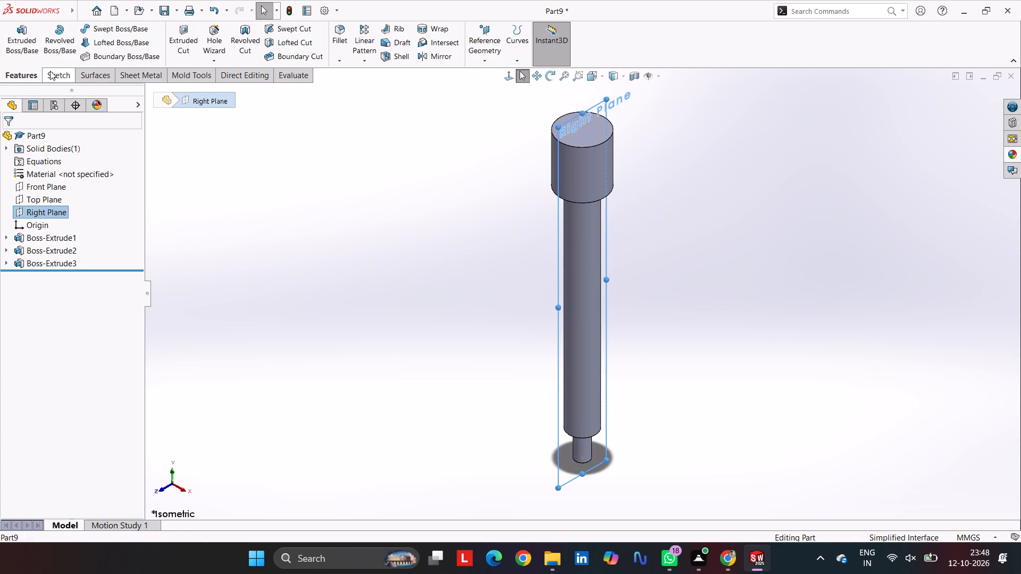
click(50, 71)
click(12, 35)
scroll(581, 126, down, 2)
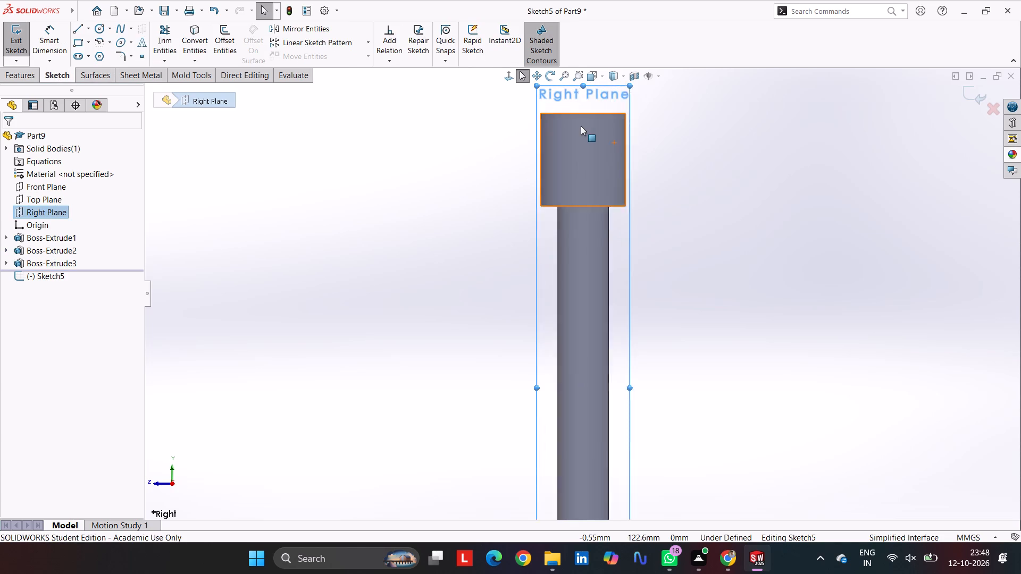
scroll(581, 126, down, 1)
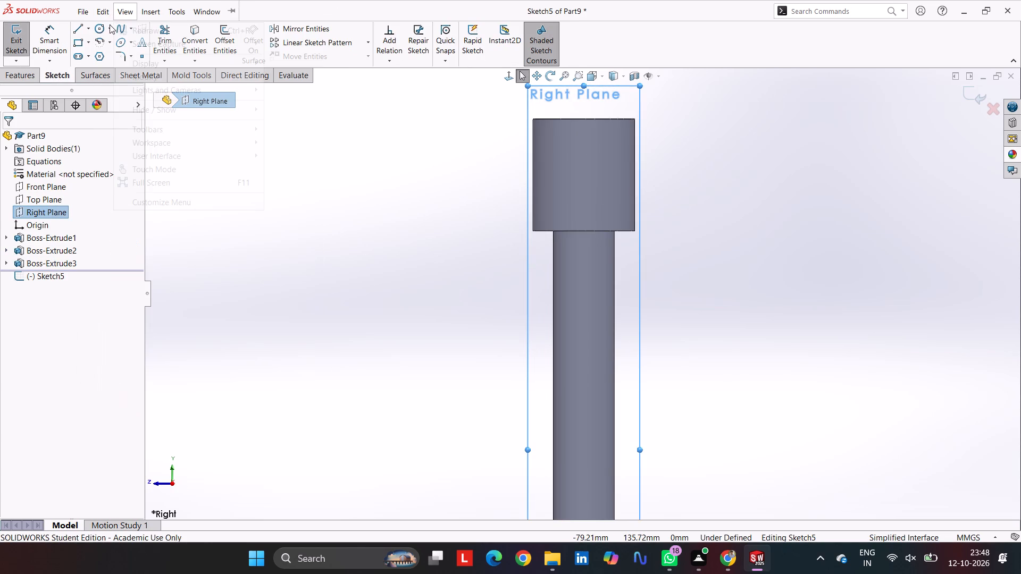
click(78, 28)
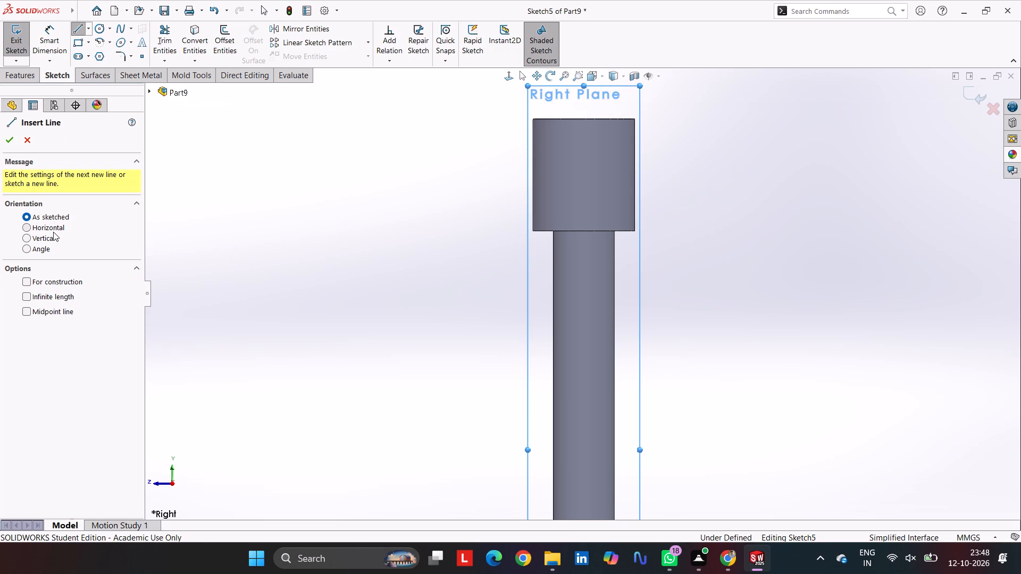
click(45, 240)
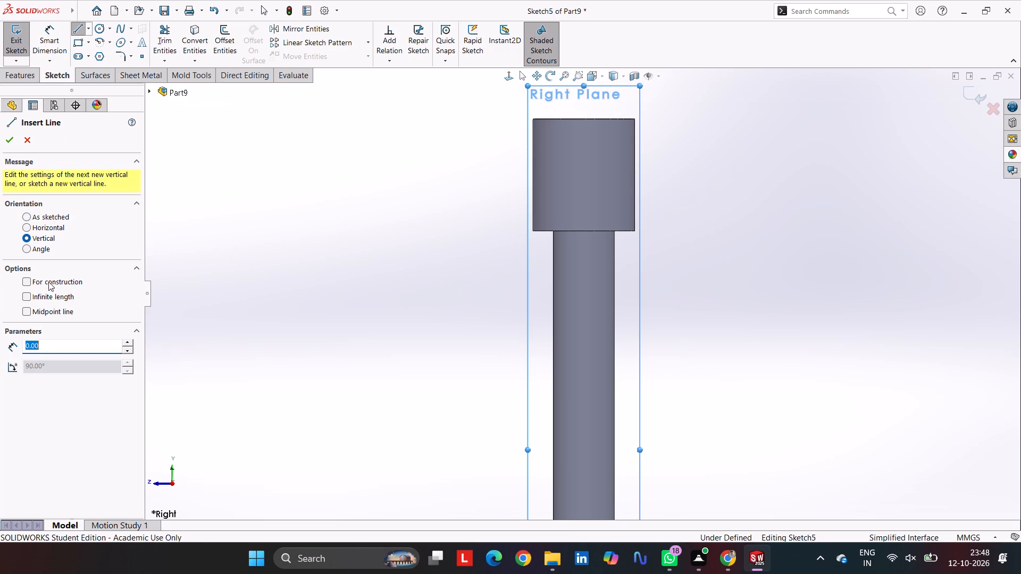
click(49, 282)
drag(49, 296, 60, 296)
scroll(595, 280, up, 2)
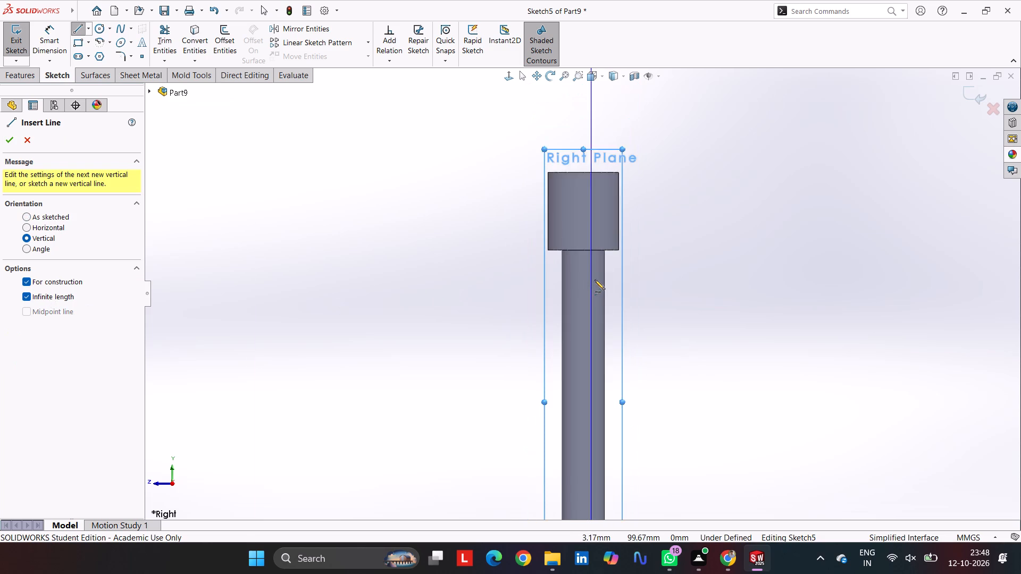
scroll(595, 280, up, 5)
scroll(589, 420, down, 6)
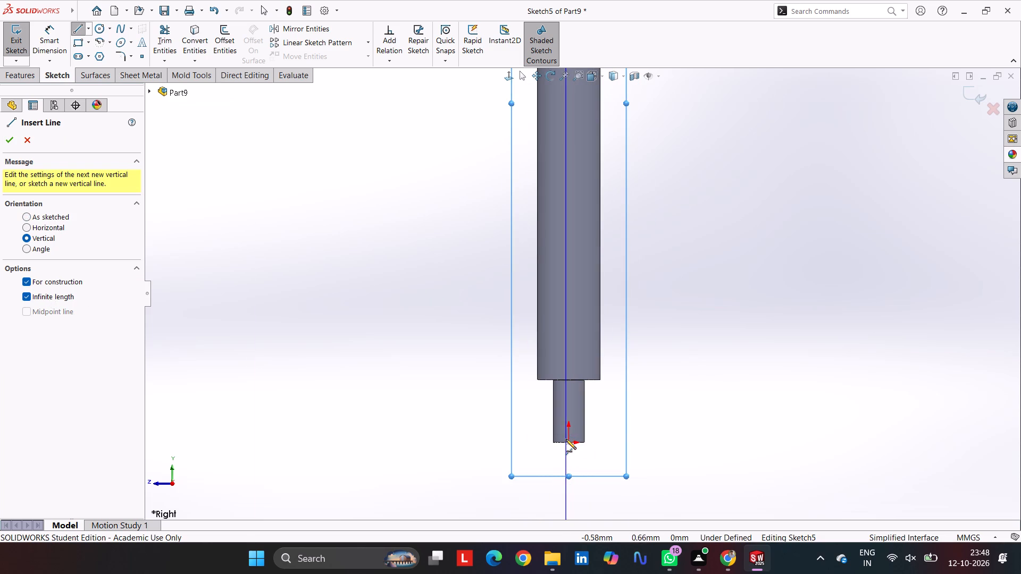
click(568, 444)
scroll(567, 311, up, 6)
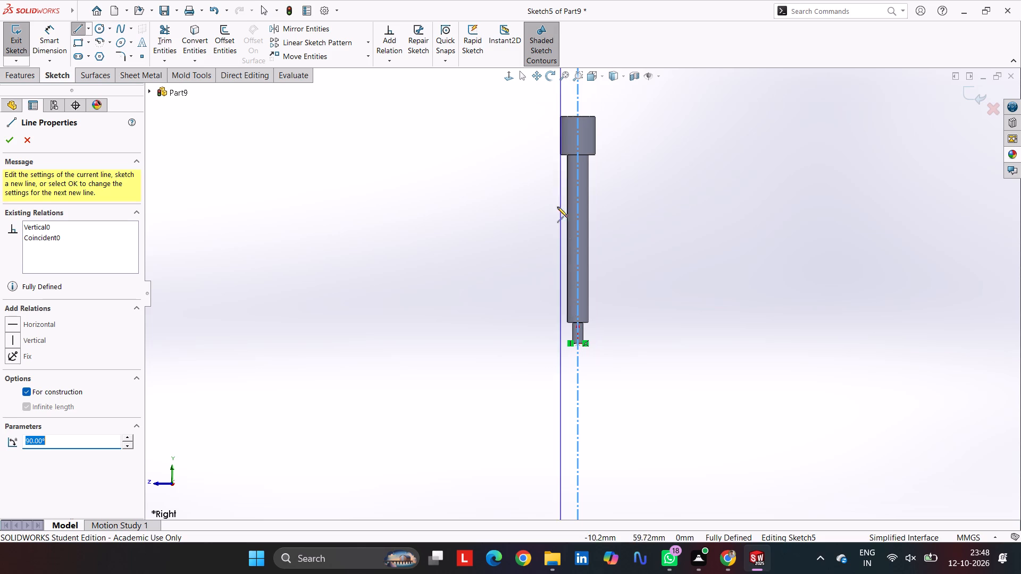
scroll(562, 133, down, 6)
key(Escape)
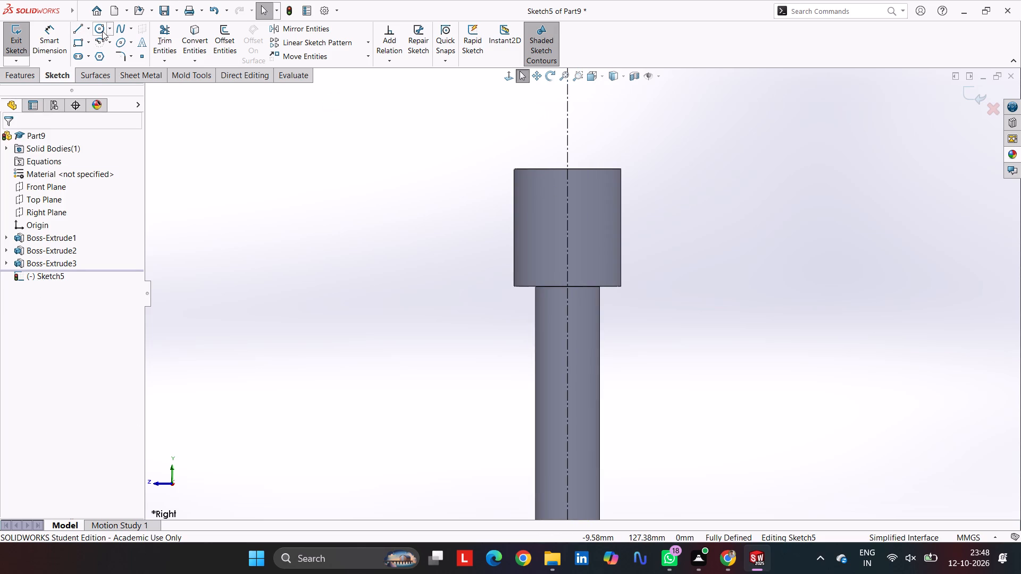
Sketch a circle centred on the construction line within the head and dimension its diameter to 5.5 mm.
click(102, 31)
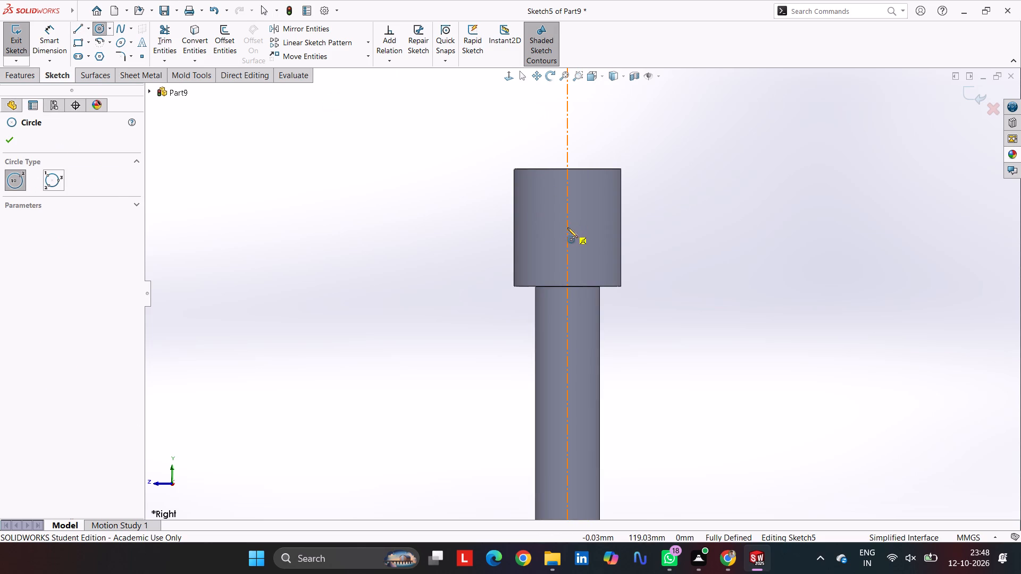
click(567, 227)
drag(584, 248, 584, 255)
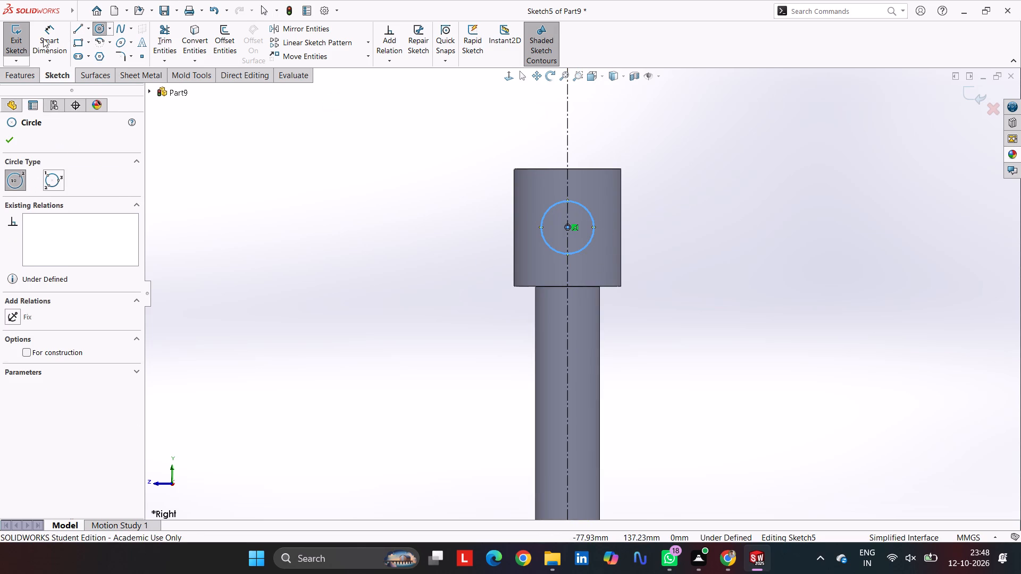
click(43, 38)
click(538, 227)
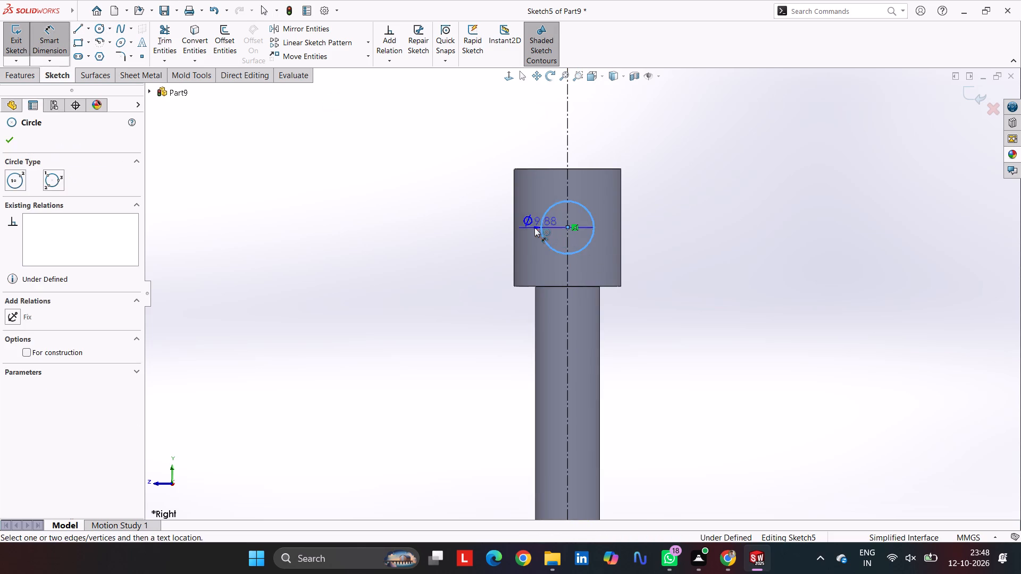
click(455, 237)
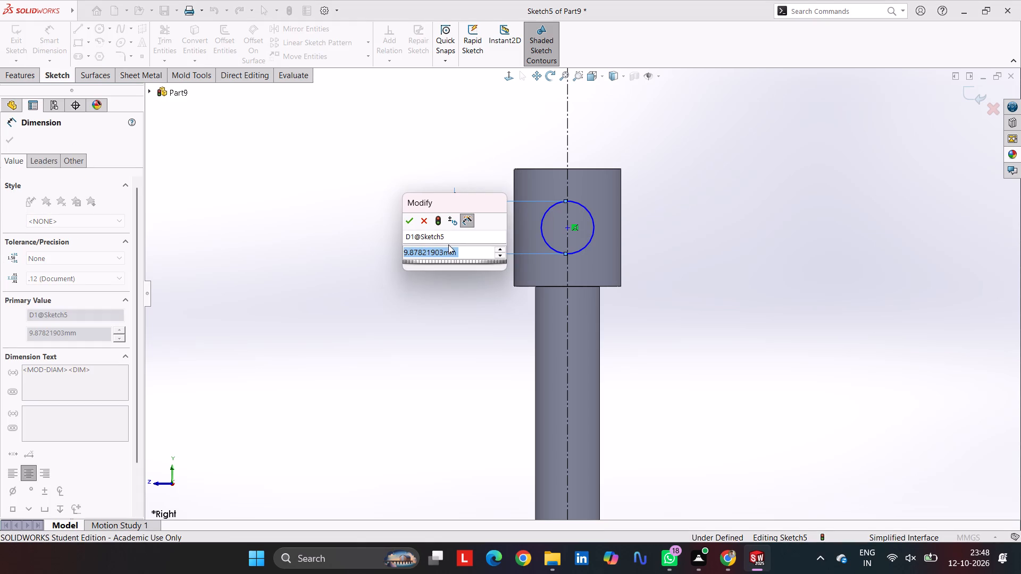
text(5.5)
key(Return)
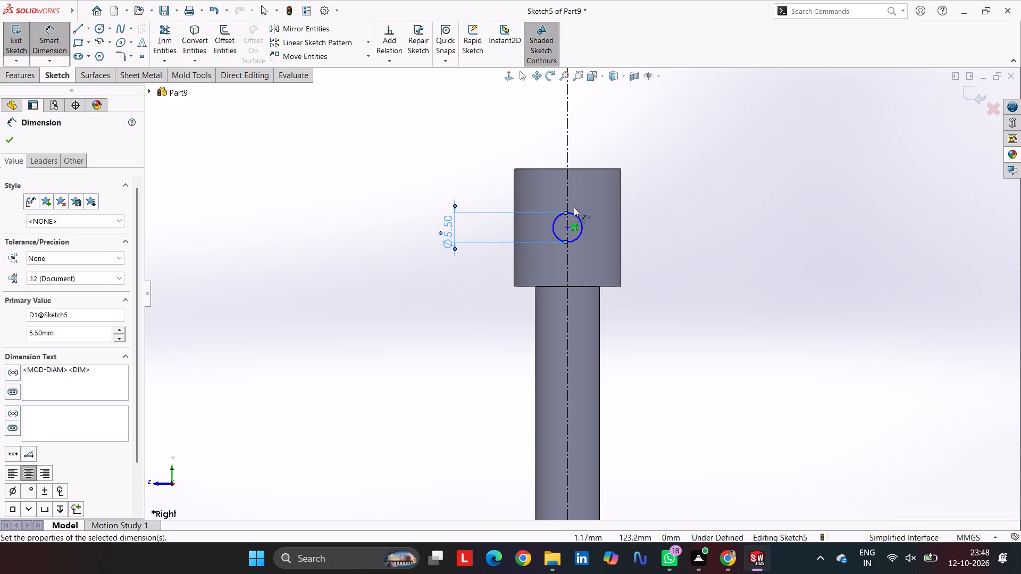
Dimension the circle's centre 12 mm above the head's lower edge.
click(568, 227)
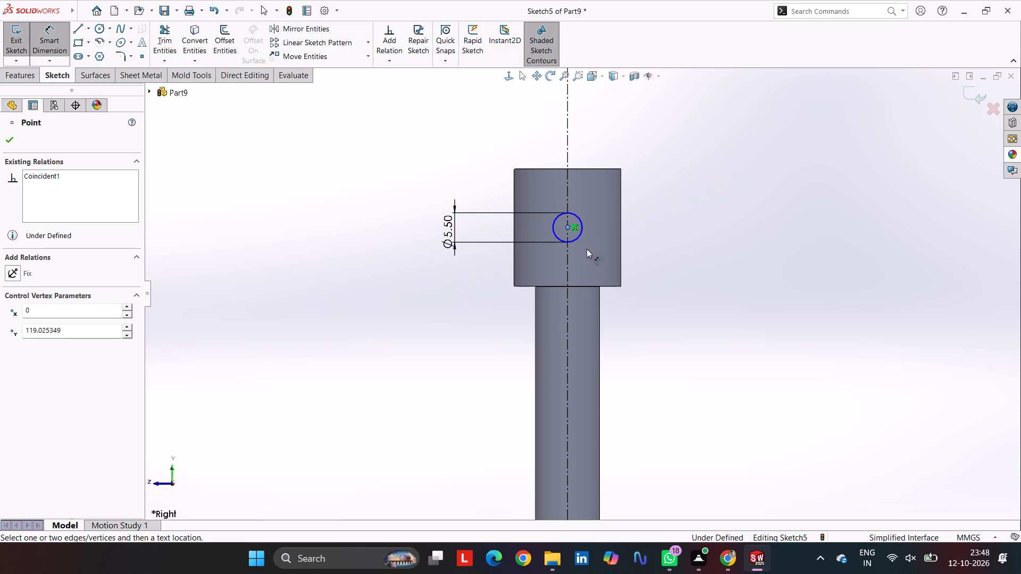
click(621, 286)
click(663, 256)
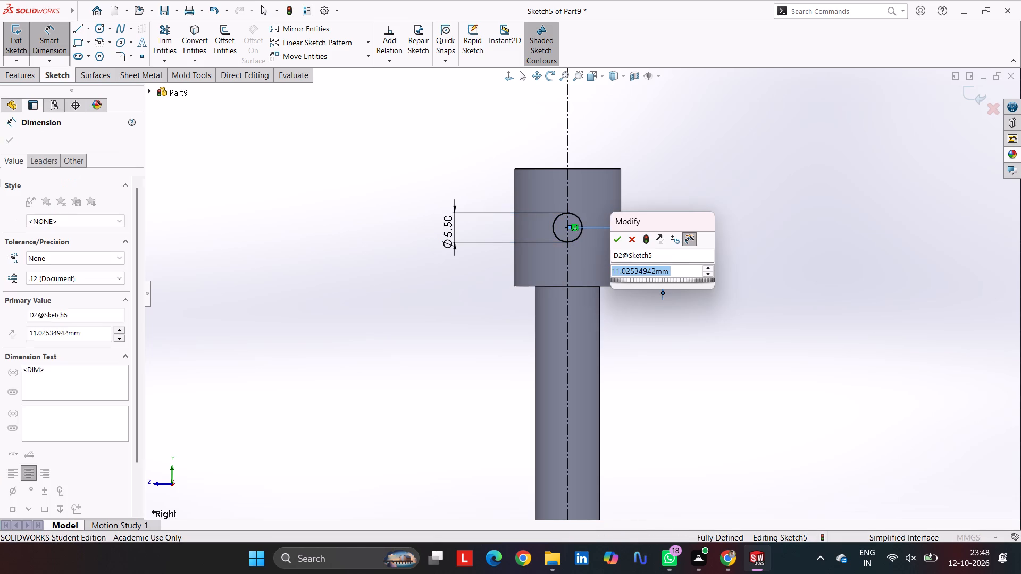
text(12)
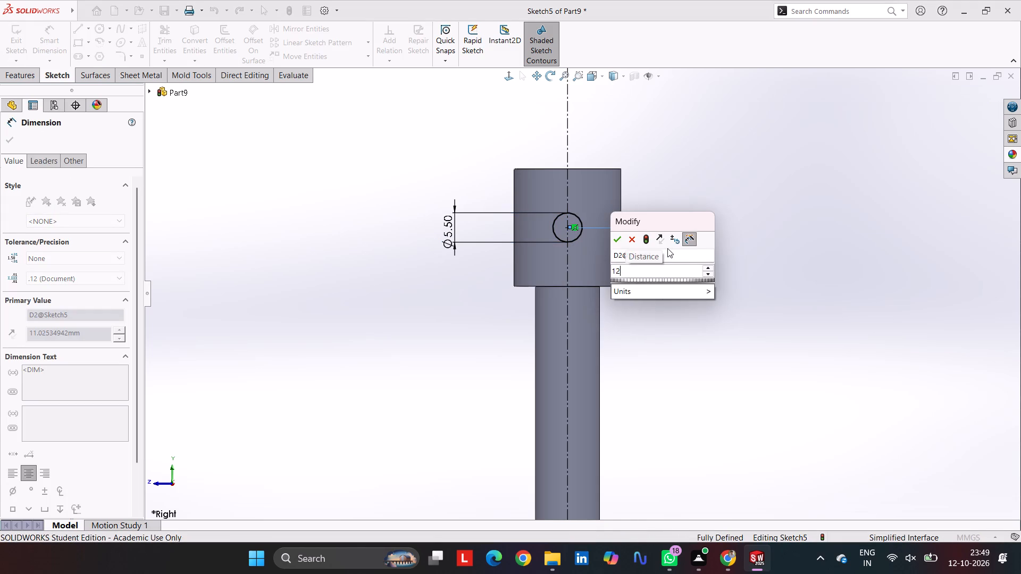
key(Return)
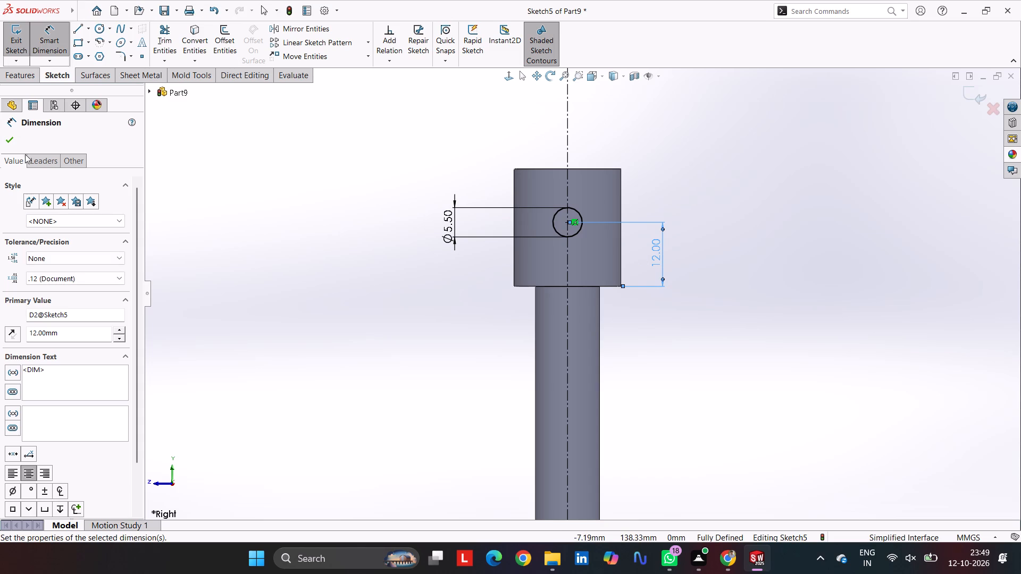
Cut-extrude the 5.5 mm circle through the head with a Mid Plane end condition and 22 mm depth.
click(21, 80)
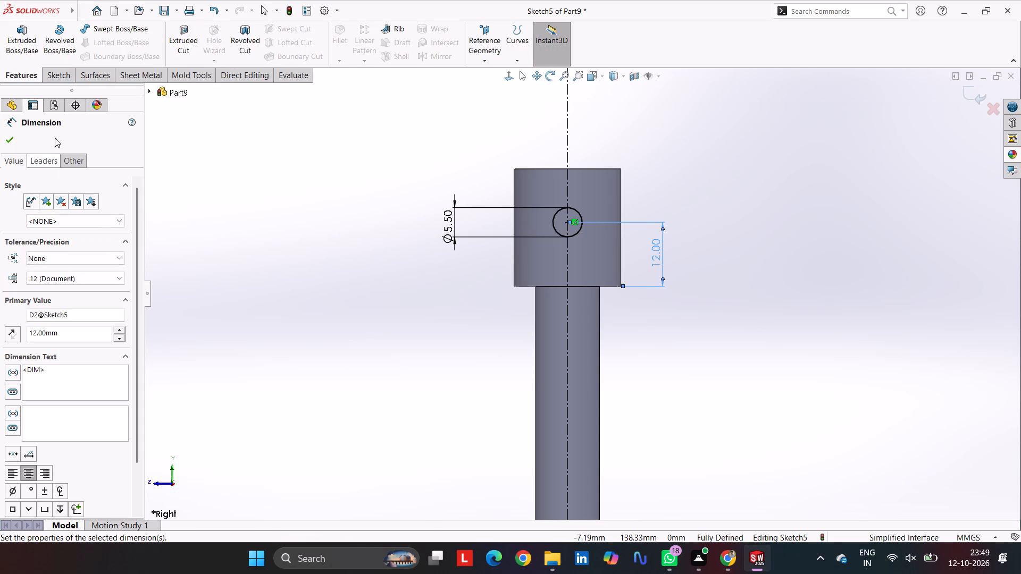
click(58, 79)
click(23, 78)
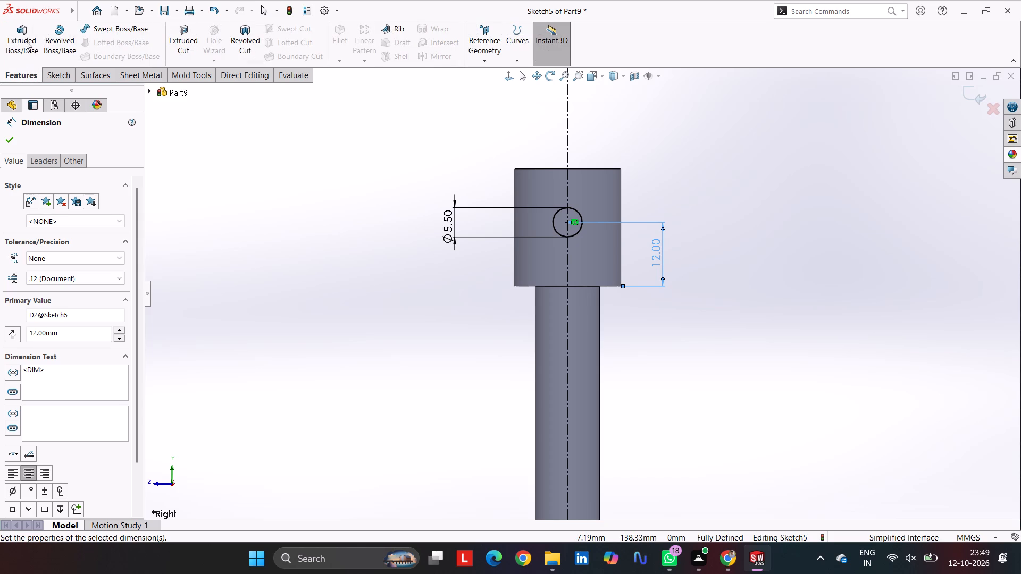
click(187, 39)
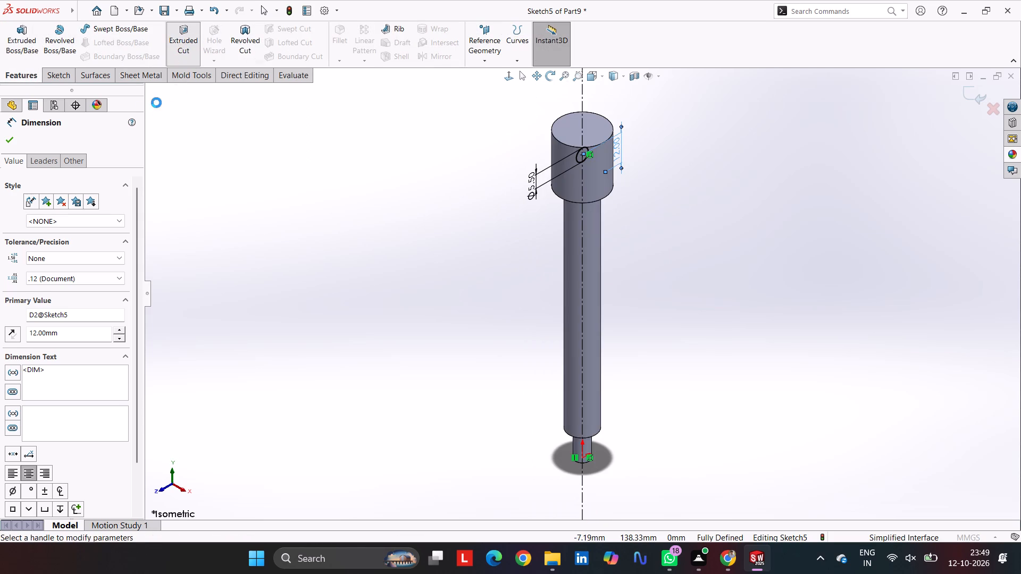
click(77, 213)
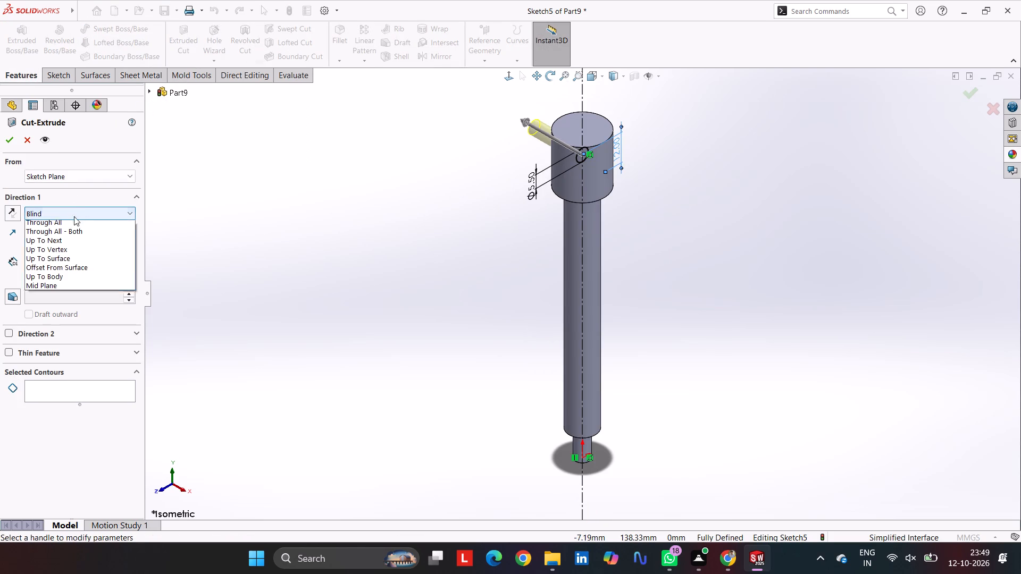
click(53, 296)
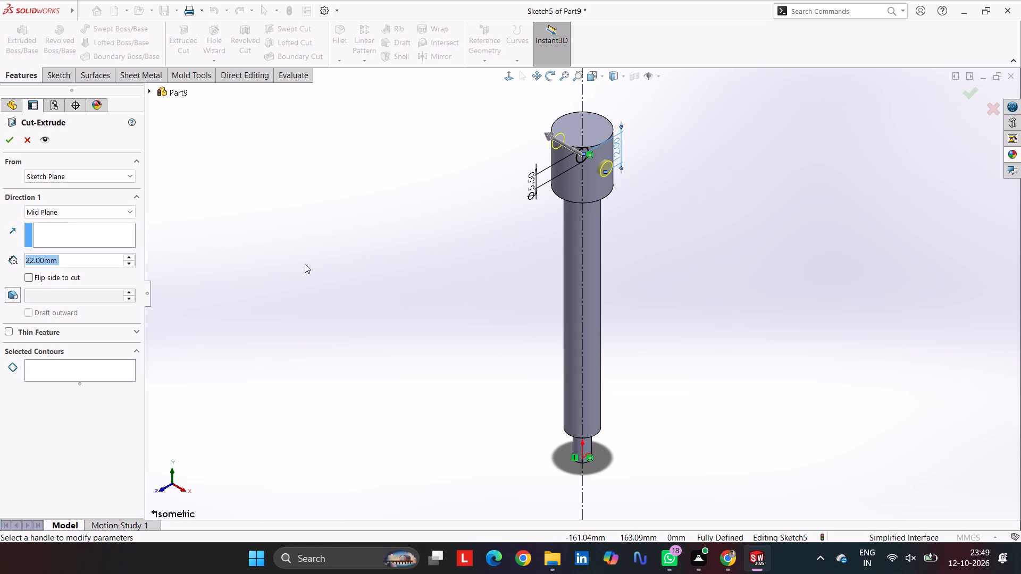
middle_drag(470, 280, 460, 295)
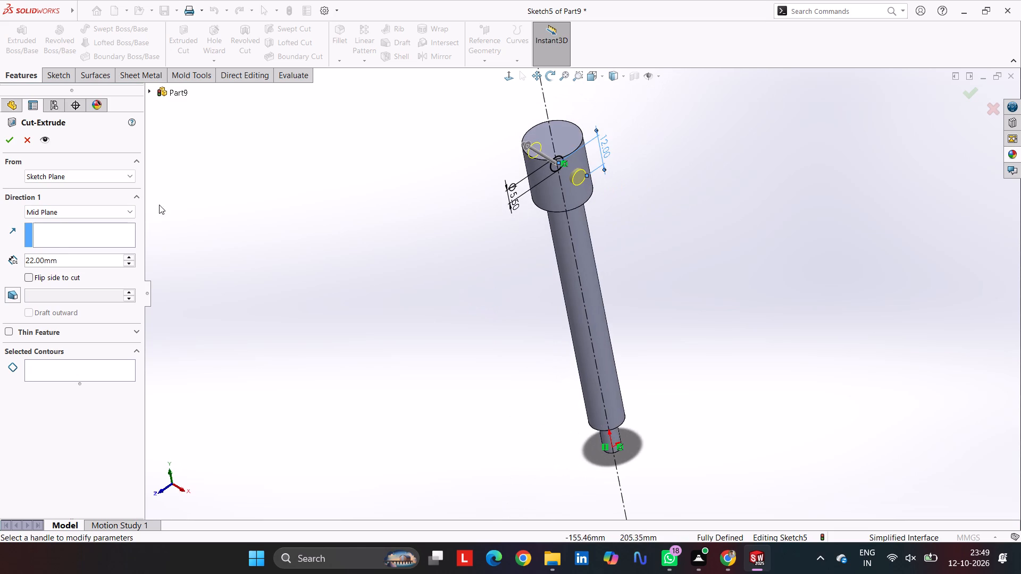
click(12, 140)
click(380, 157)
Chamfer the outer edge of the head's top face with a distance of 1.15 mm at 45 degrees.
middle_drag(765, 154, 725, 145)
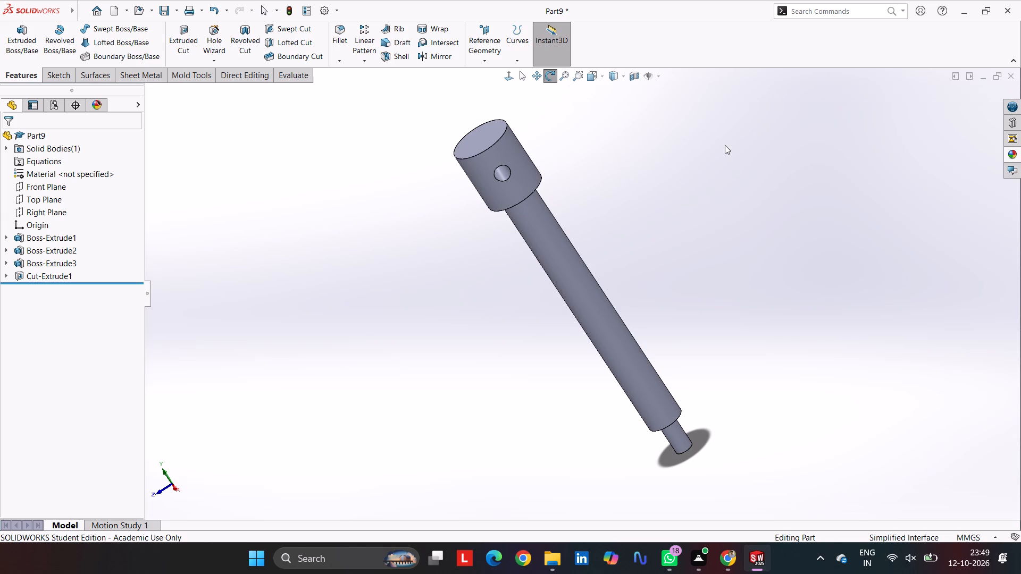
click(725, 145)
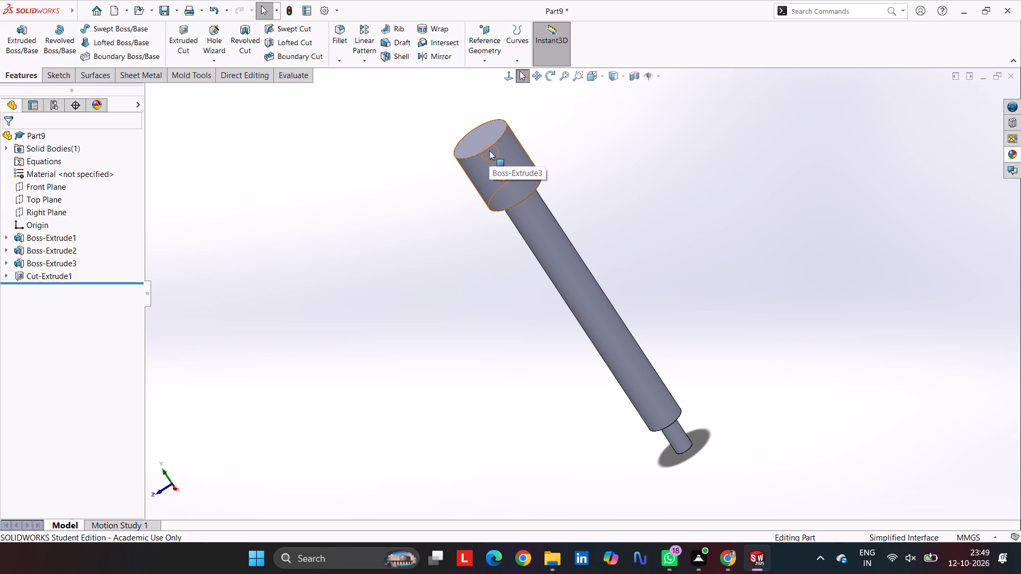
click(491, 146)
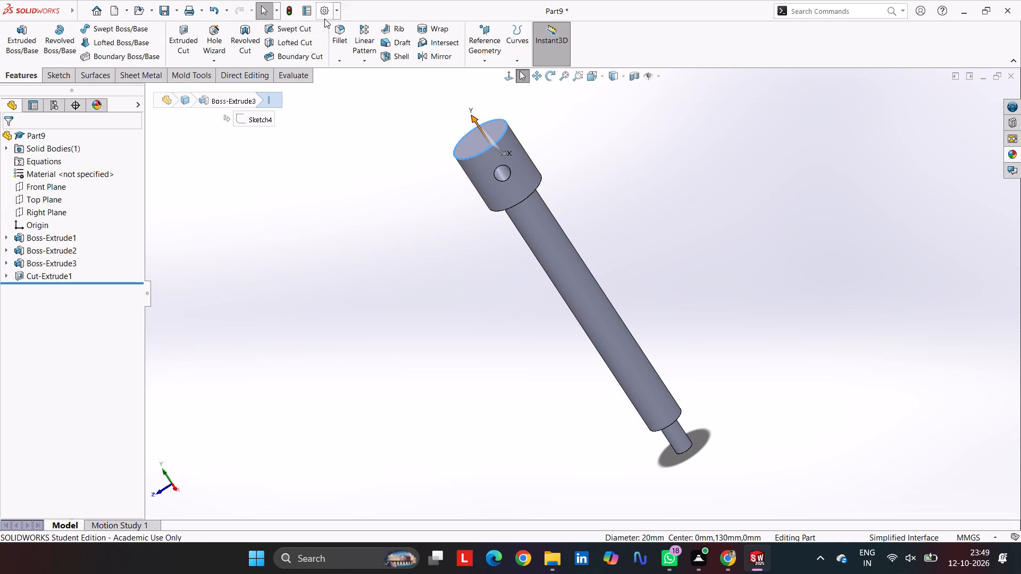
click(336, 60)
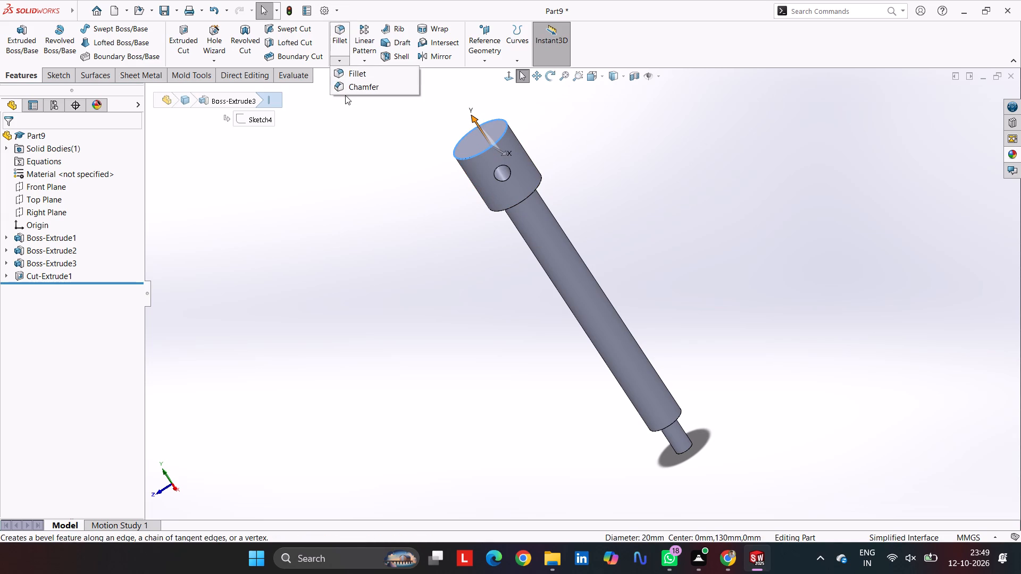
click(346, 90)
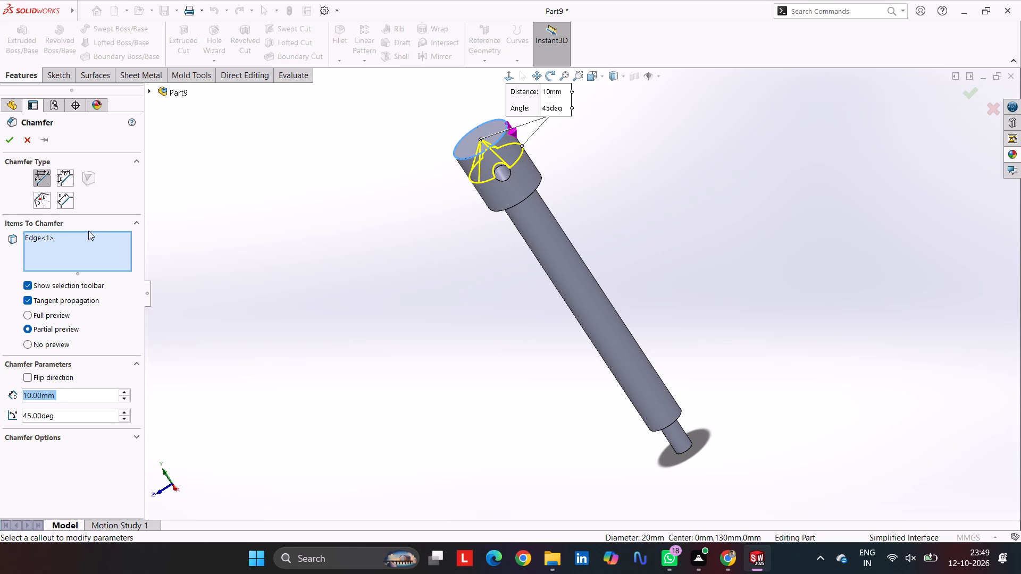
text(1.15)
key(Return)
key(Return)
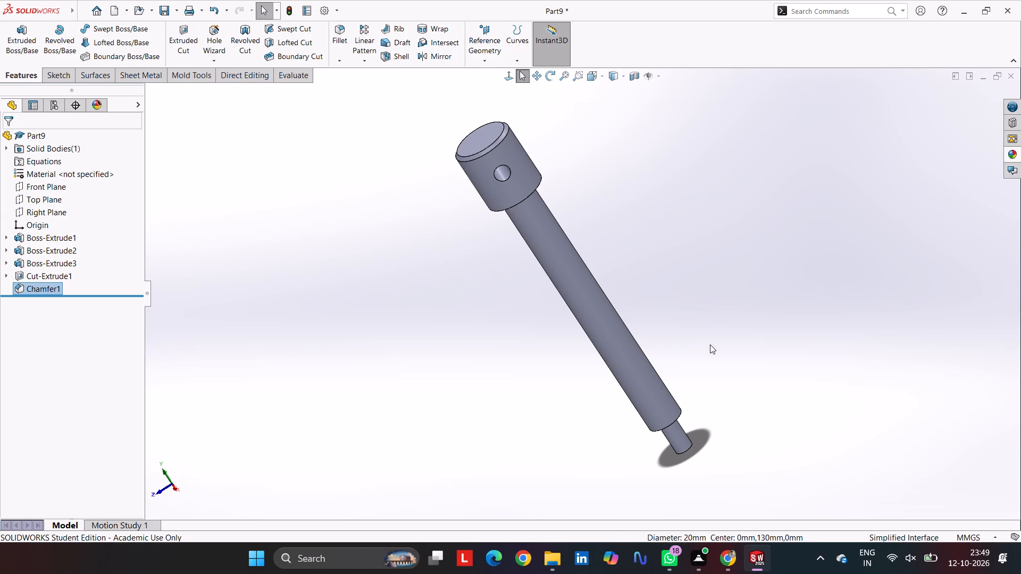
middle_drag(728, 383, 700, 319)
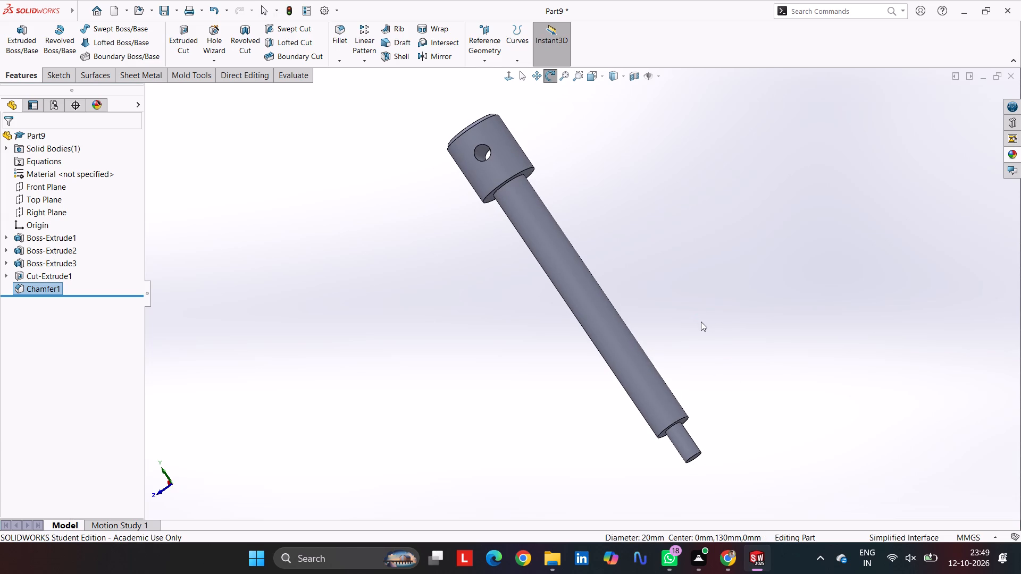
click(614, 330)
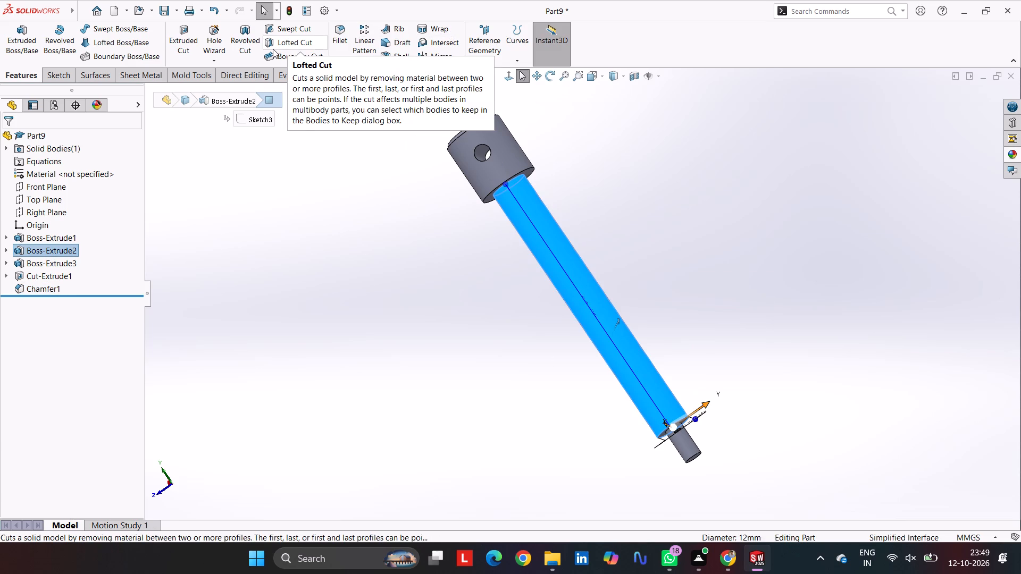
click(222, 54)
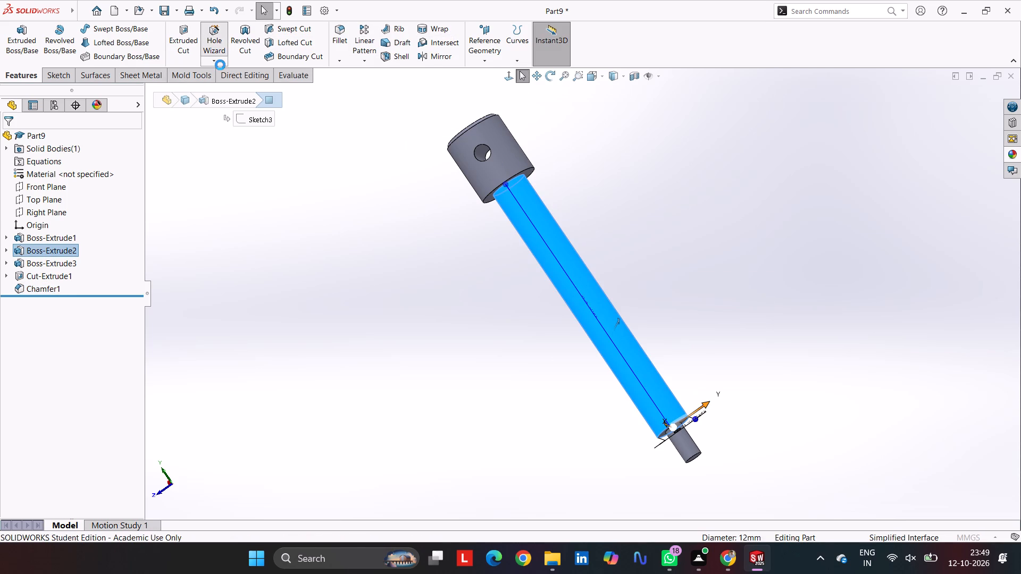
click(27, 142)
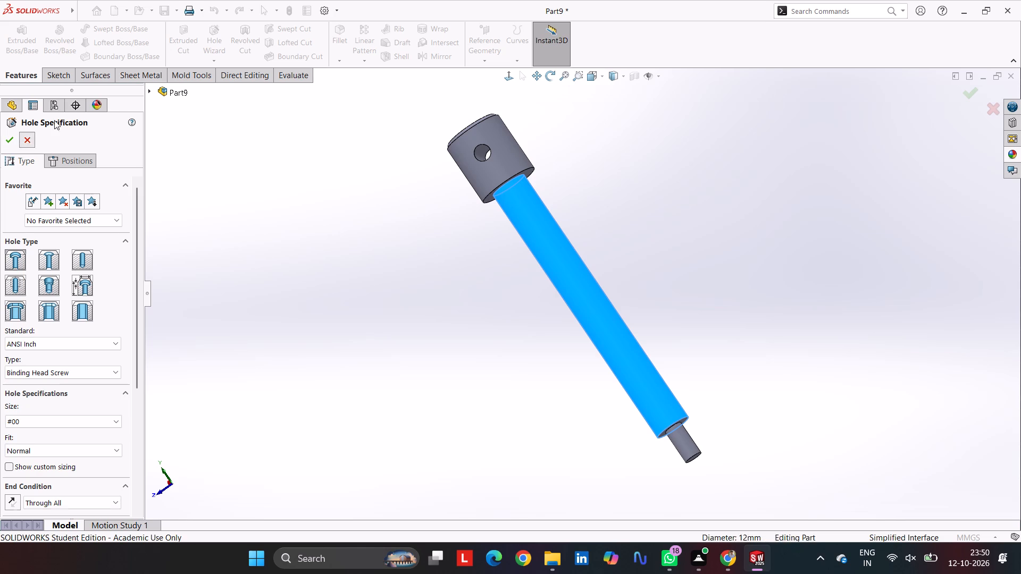
Start a Thread feature on the 12 mm shank, located at the circular edge next to the narrow tip.
click(224, 61)
click(232, 101)
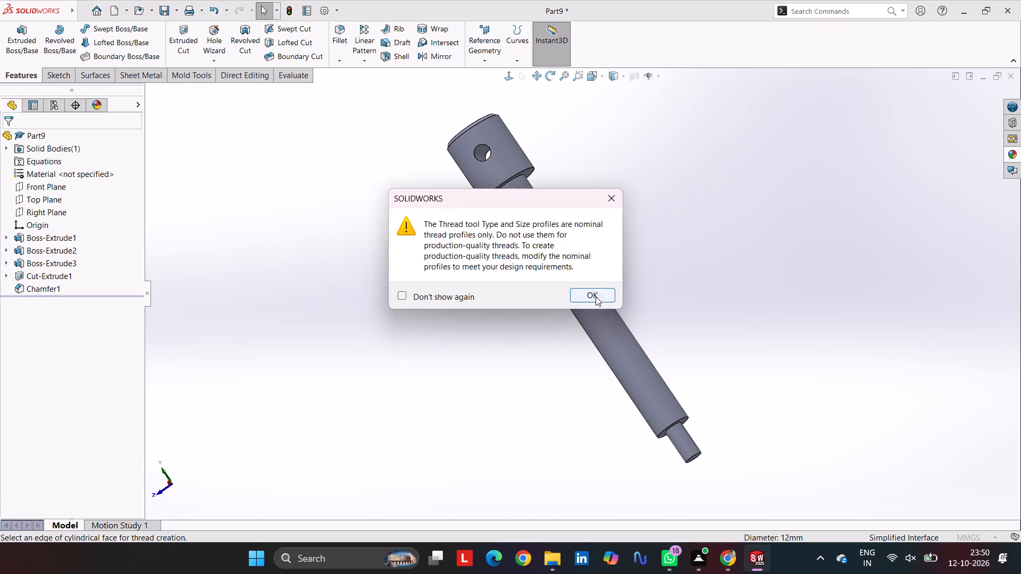
click(596, 297)
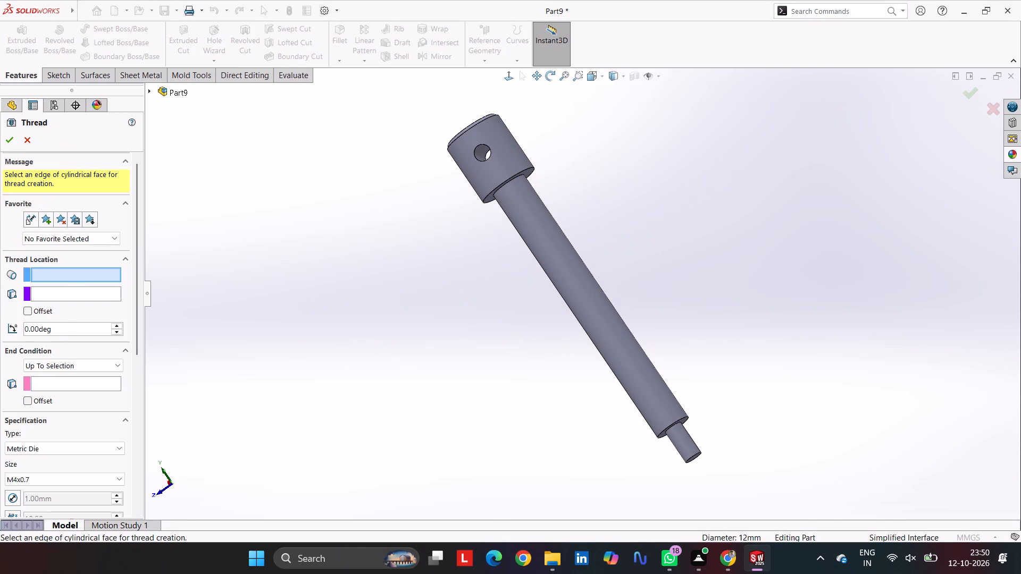
scroll(680, 421, down, 4)
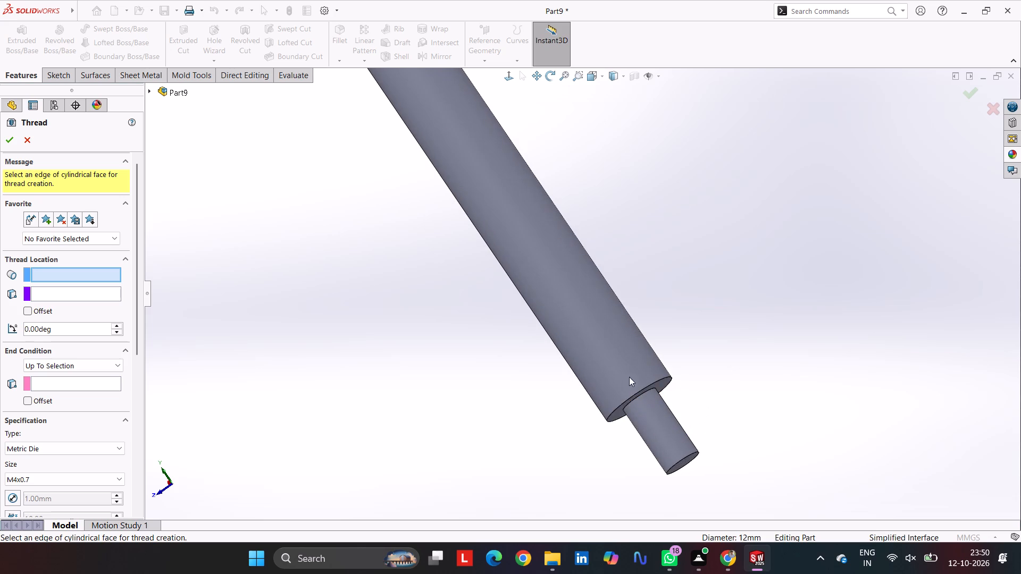
click(662, 377)
click(656, 382)
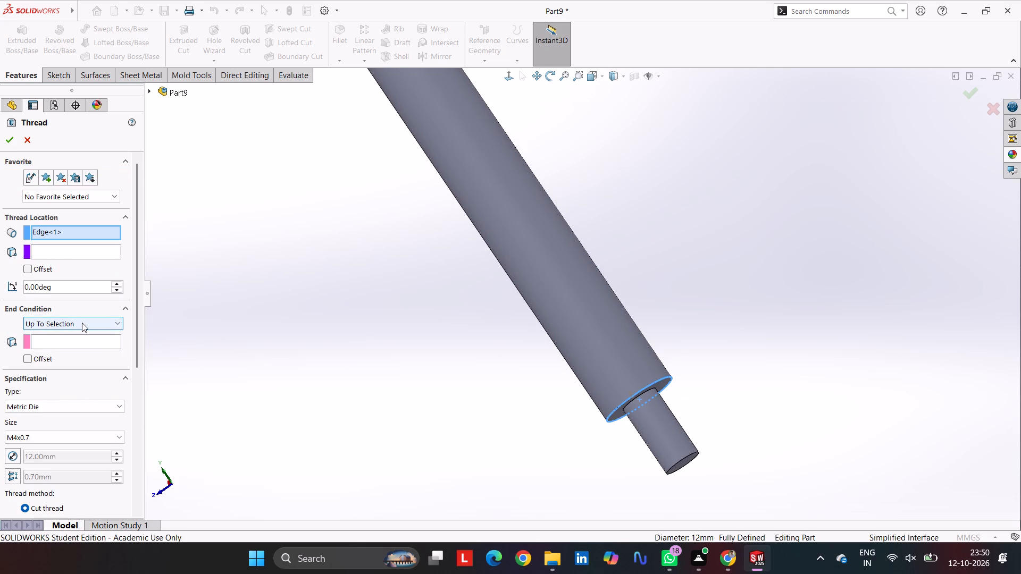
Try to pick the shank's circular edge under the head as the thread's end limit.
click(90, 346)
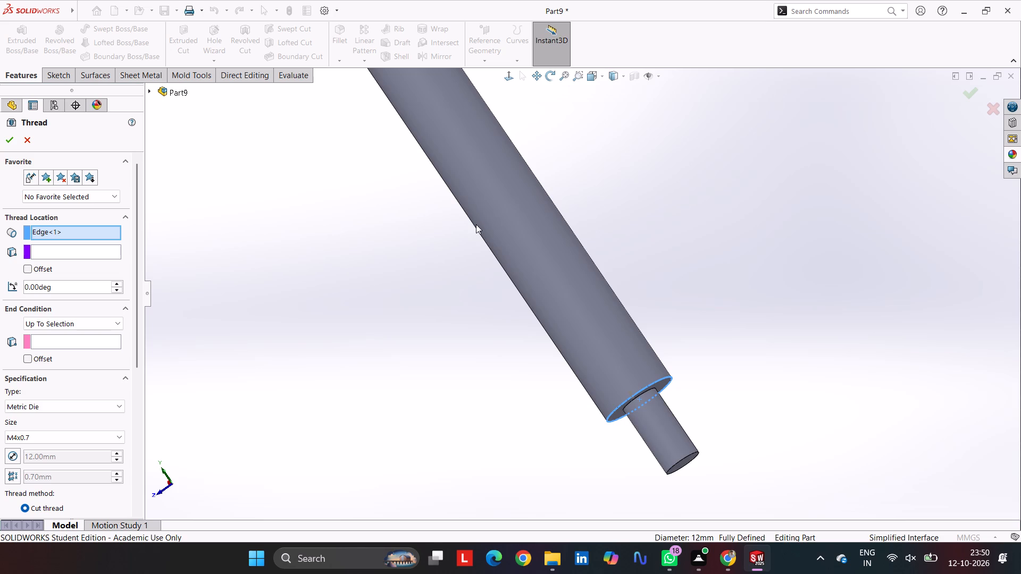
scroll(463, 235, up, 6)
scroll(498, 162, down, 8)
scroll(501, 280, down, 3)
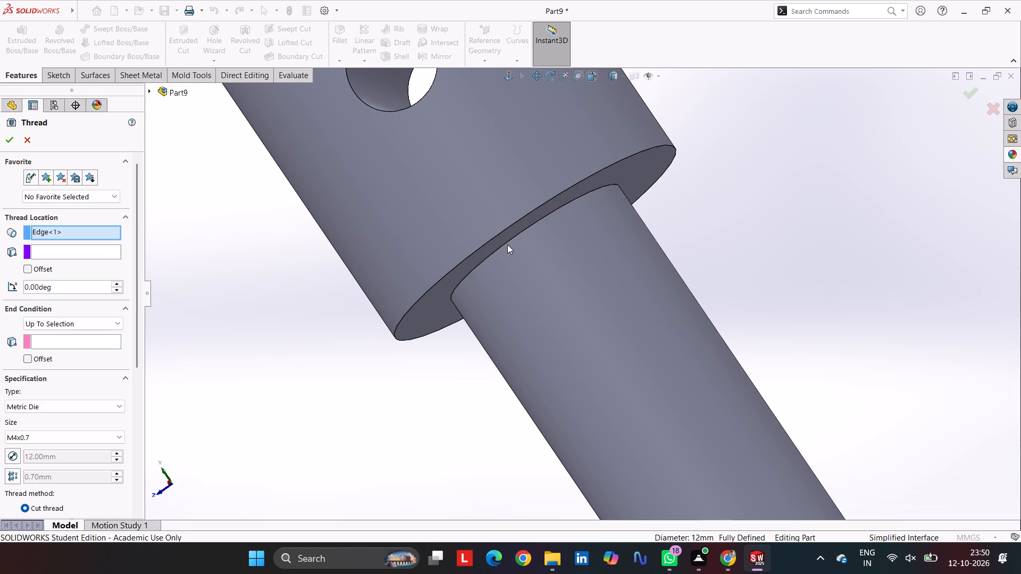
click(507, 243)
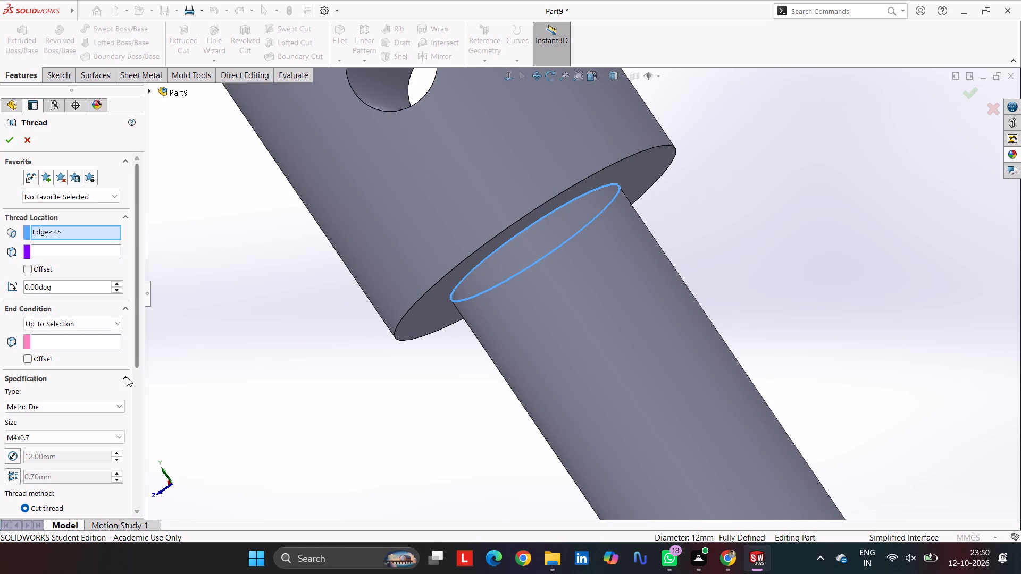
Enable 2 mm offsets with reversed direction for the thread's start and end, and set its type to Metric Tap.
click(32, 359)
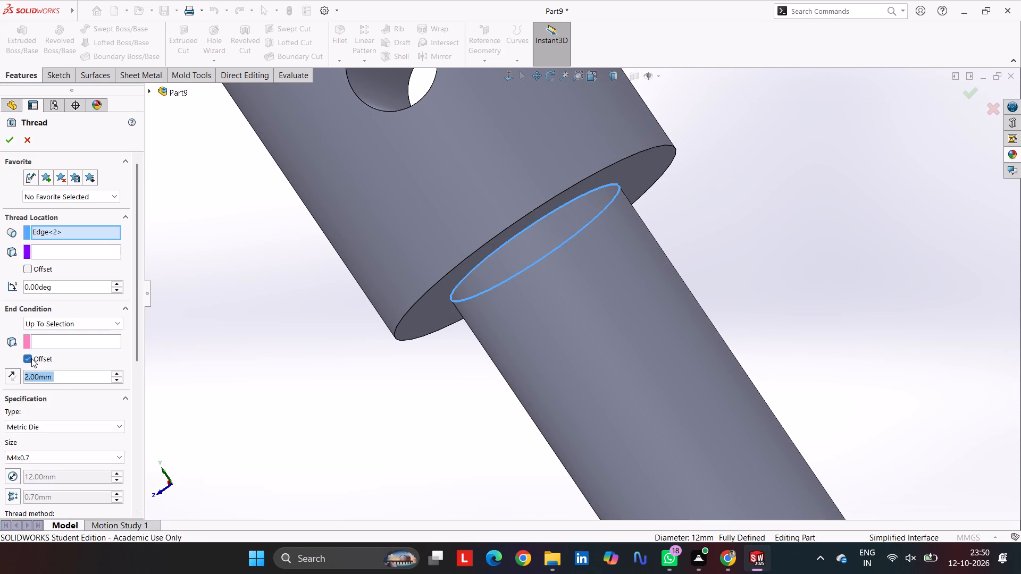
click(11, 379)
click(73, 427)
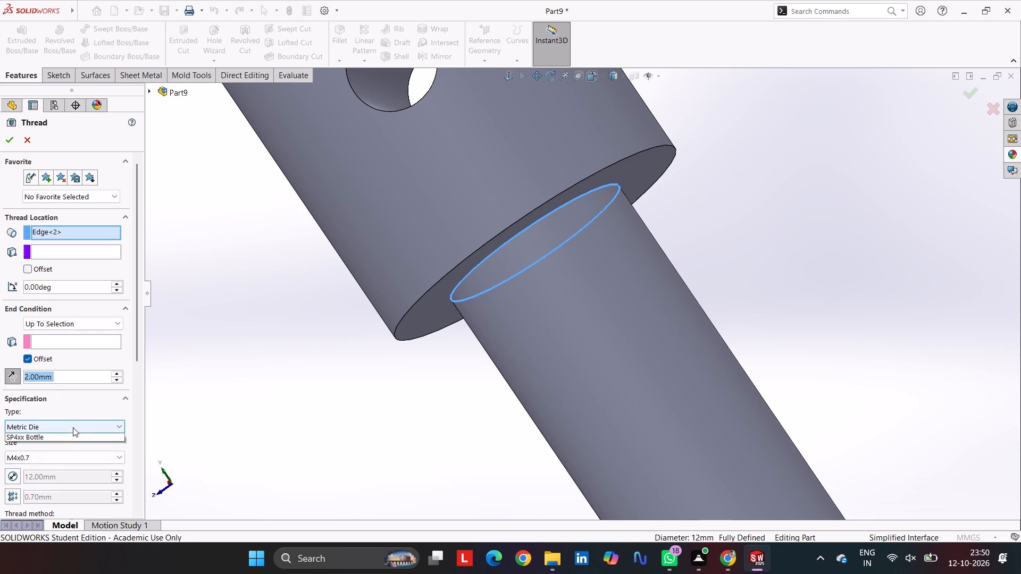
click(56, 466)
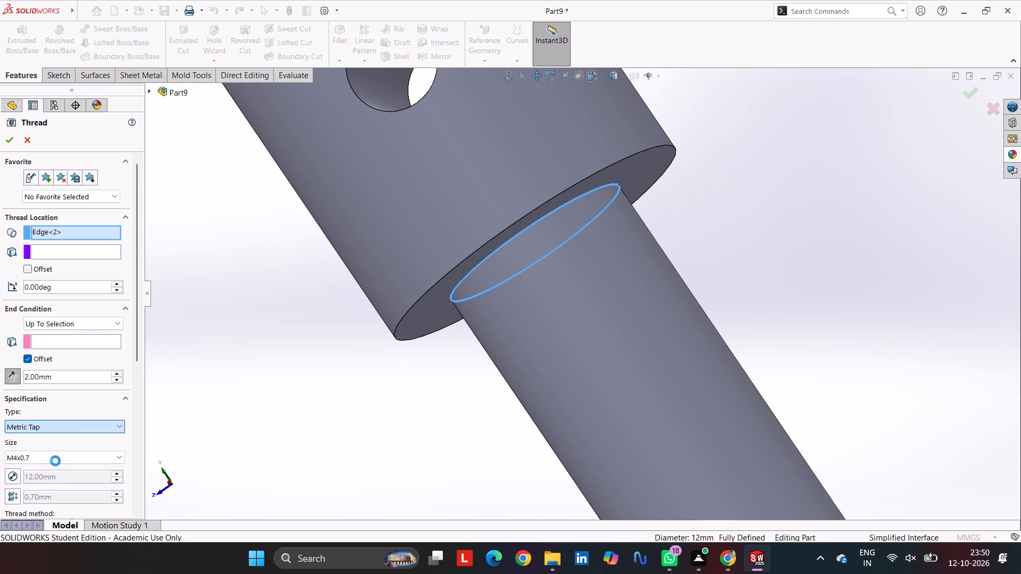
click(28, 273)
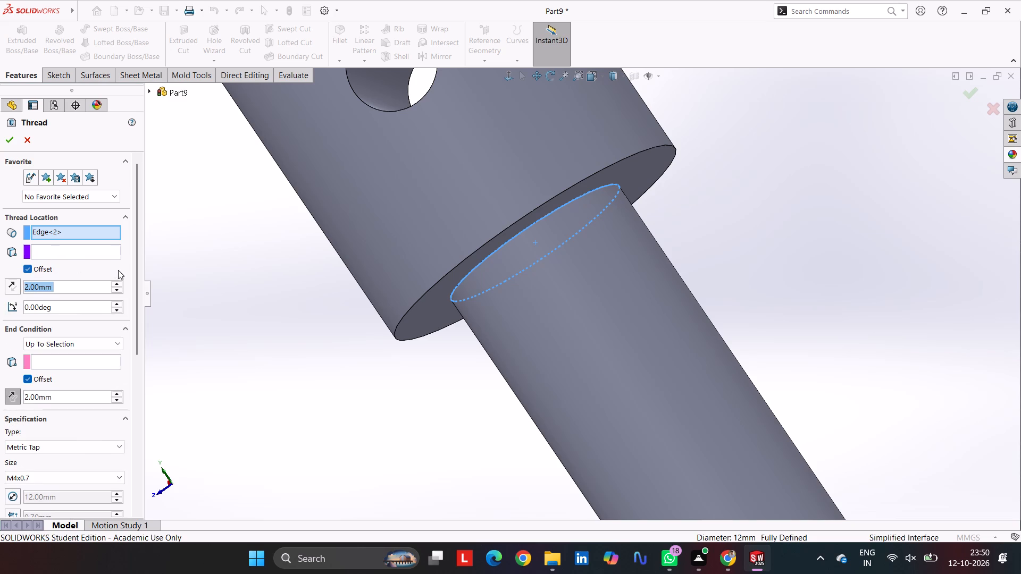
click(9, 291)
Set the thread size to M12x1.5.
drag(136, 267, 139, 316)
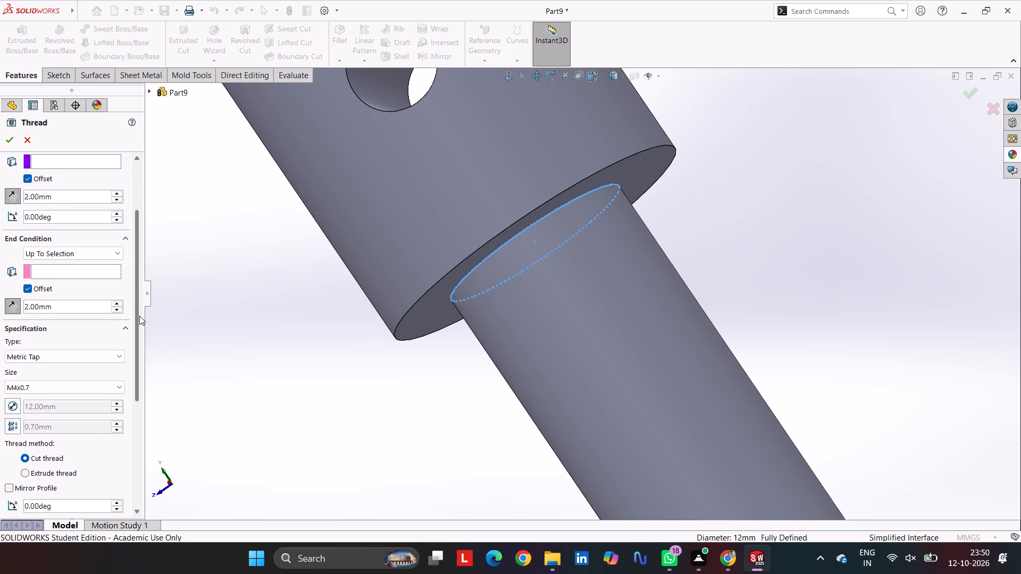
drag(139, 316, 139, 343)
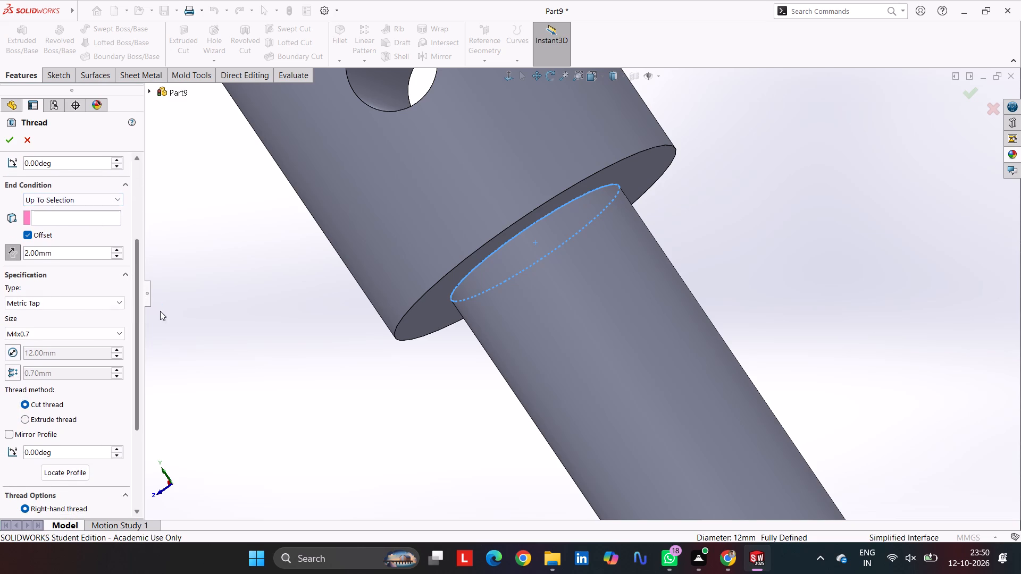
drag(137, 308, 138, 350)
click(89, 257)
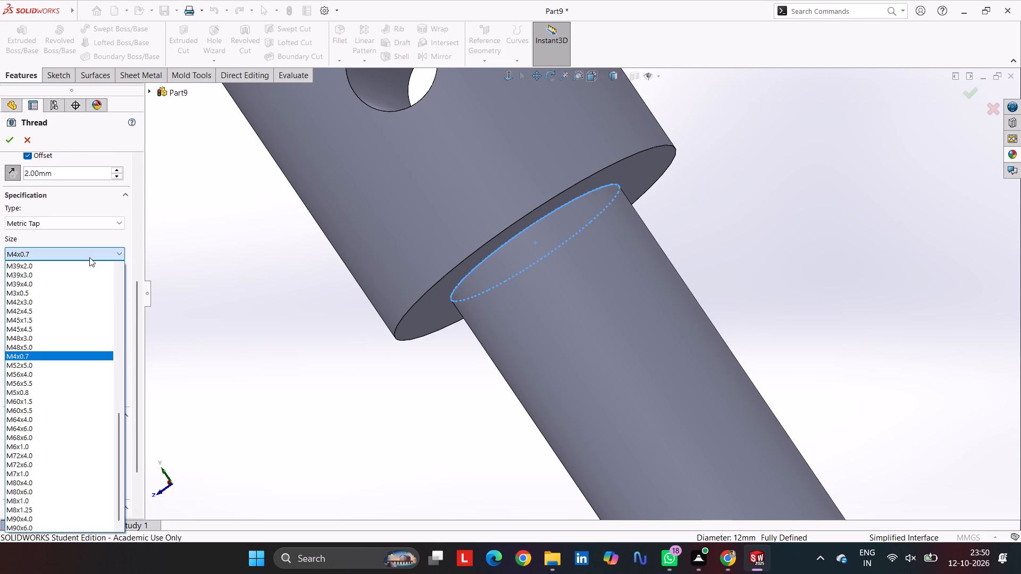
scroll(60, 348, down, 2)
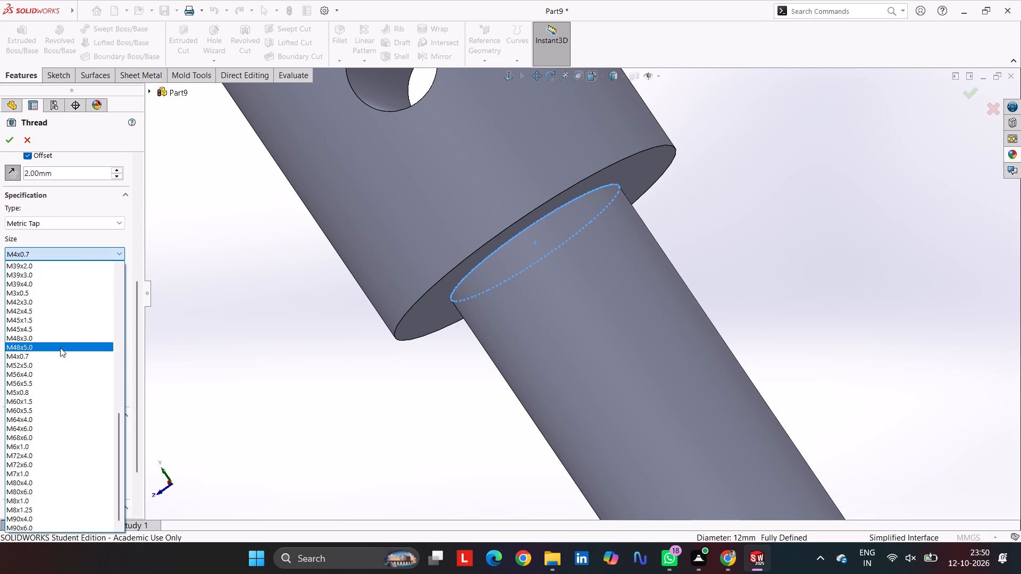
scroll(60, 344, up, 2)
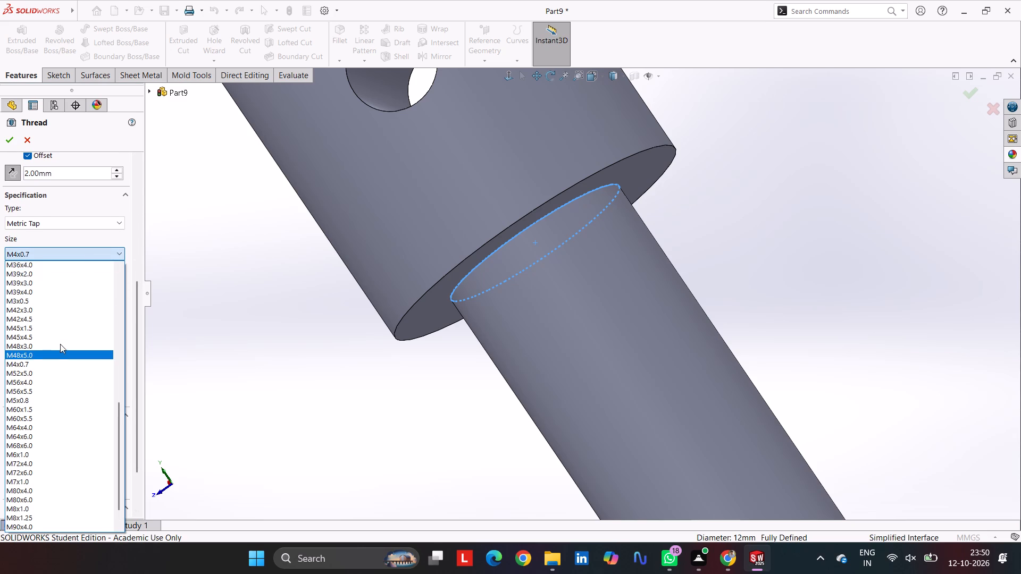
scroll(60, 344, up, 9)
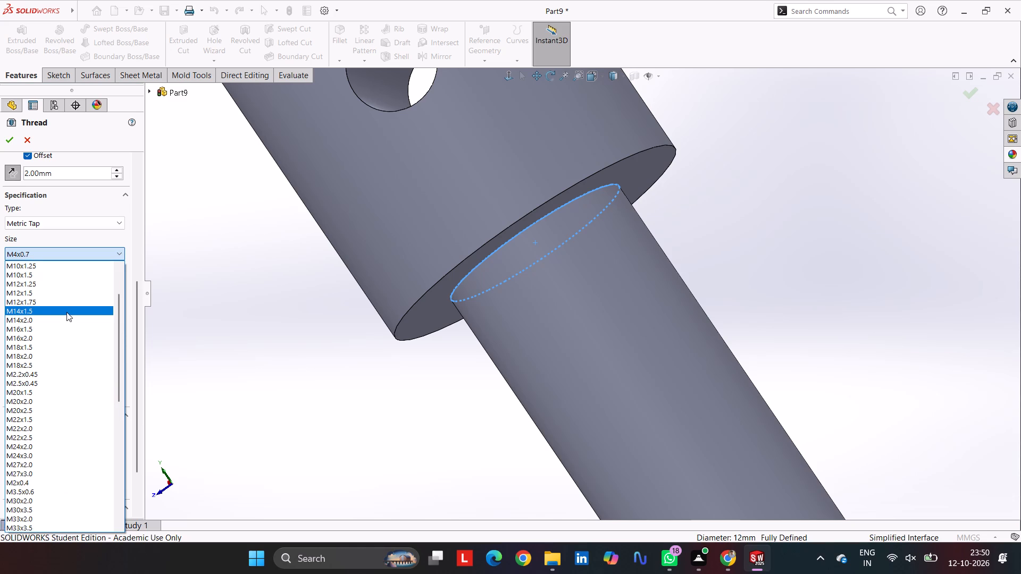
click(74, 296)
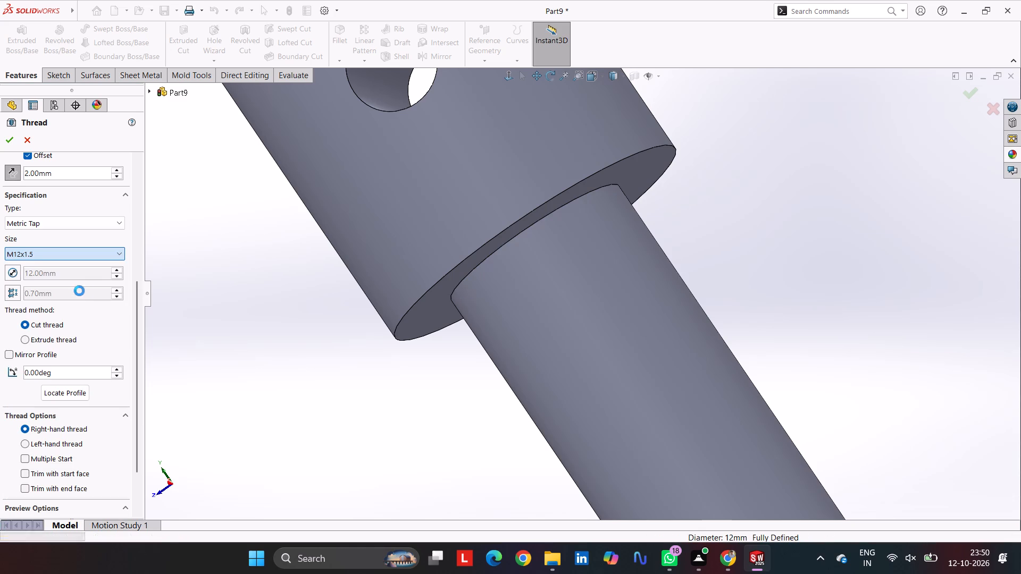
Replace the thread's location edge with the shank's circular edge beside the narrow tip.
scroll(497, 302, down, 6)
scroll(529, 326, up, 4)
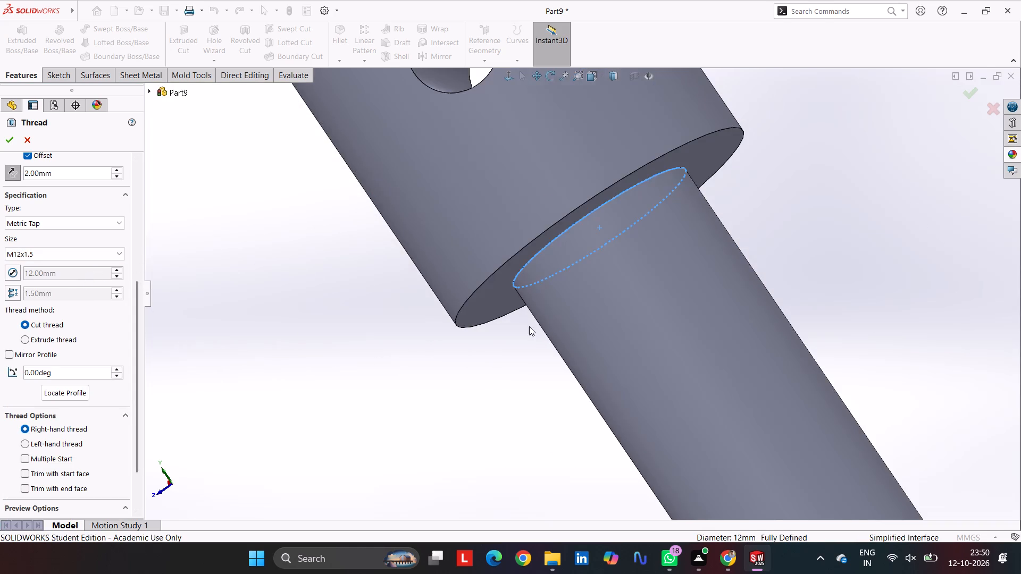
scroll(529, 326, up, 10)
scroll(755, 560, up, 3)
scroll(730, 479, up, 5)
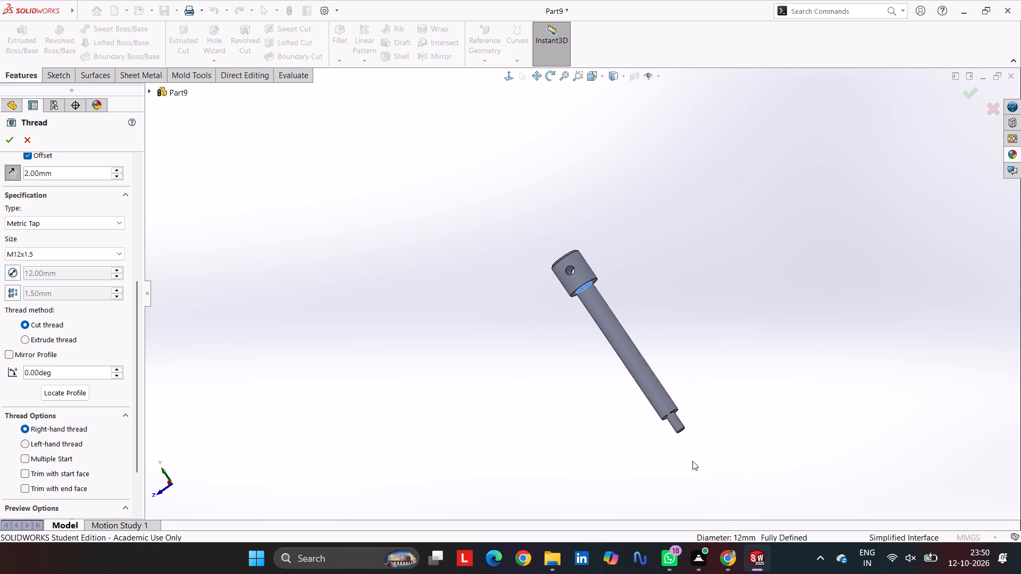
scroll(689, 453, down, 6)
scroll(598, 293, down, 7)
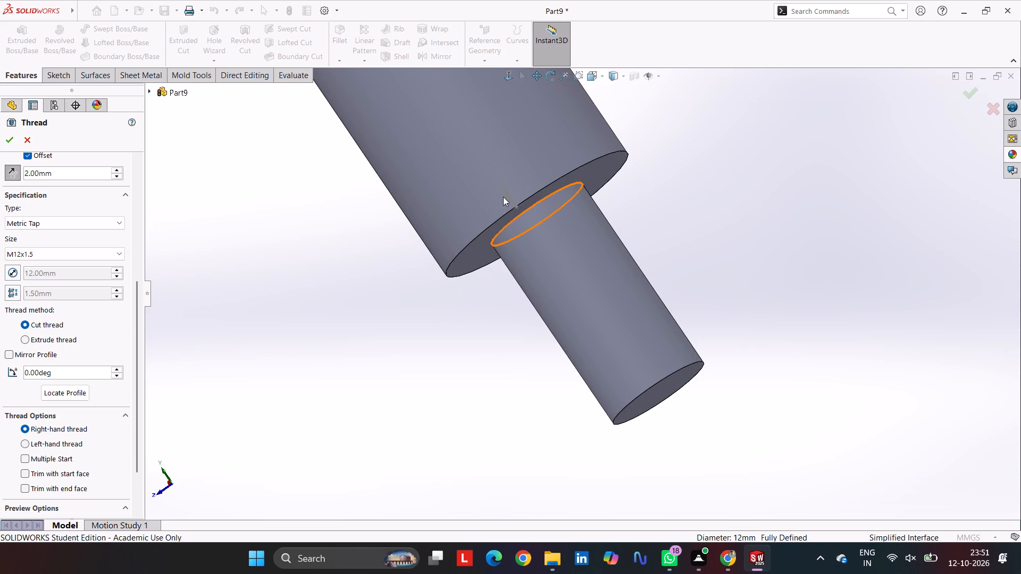
scroll(503, 198, down, 2)
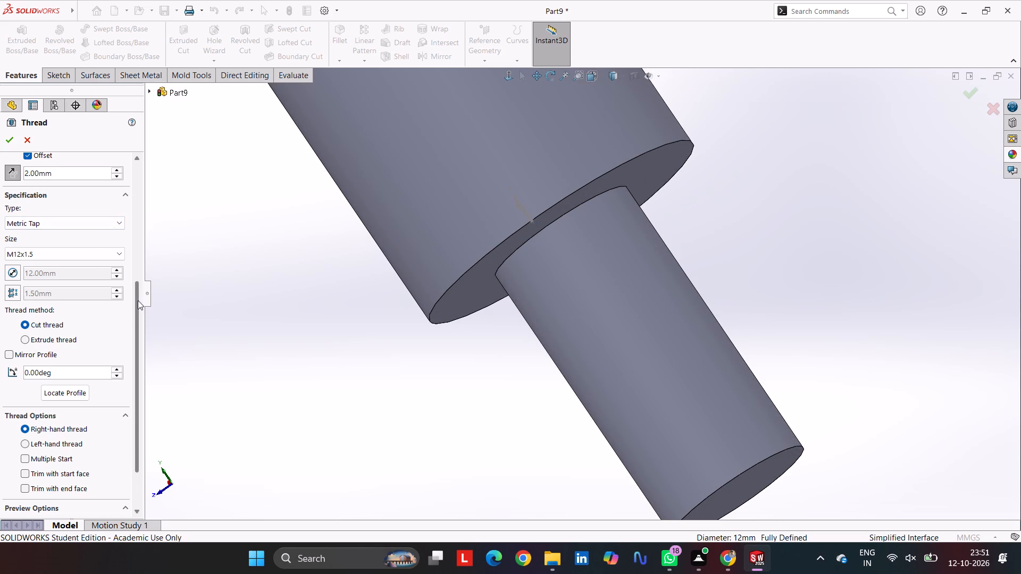
drag(137, 300, 143, 158)
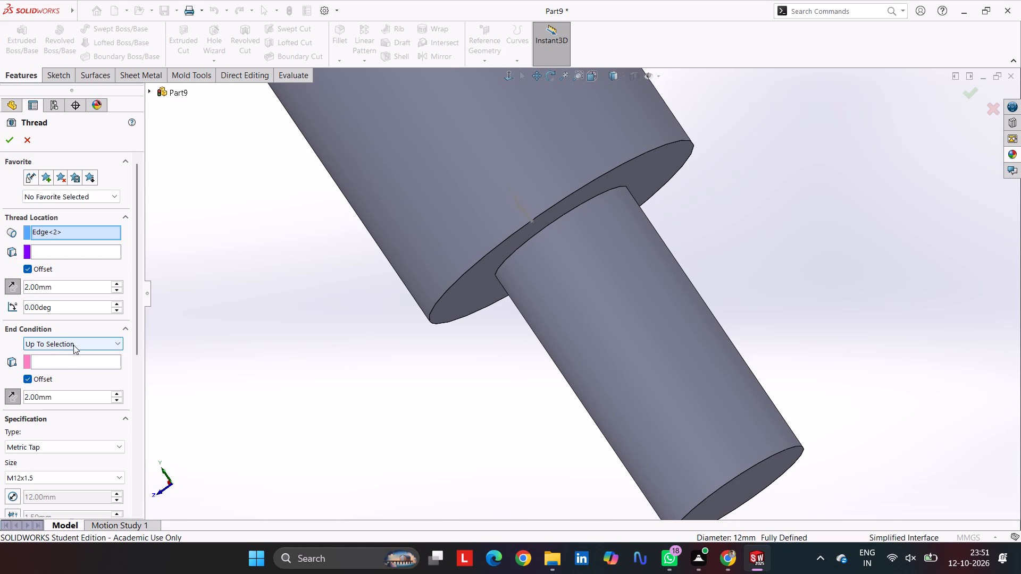
click(94, 232)
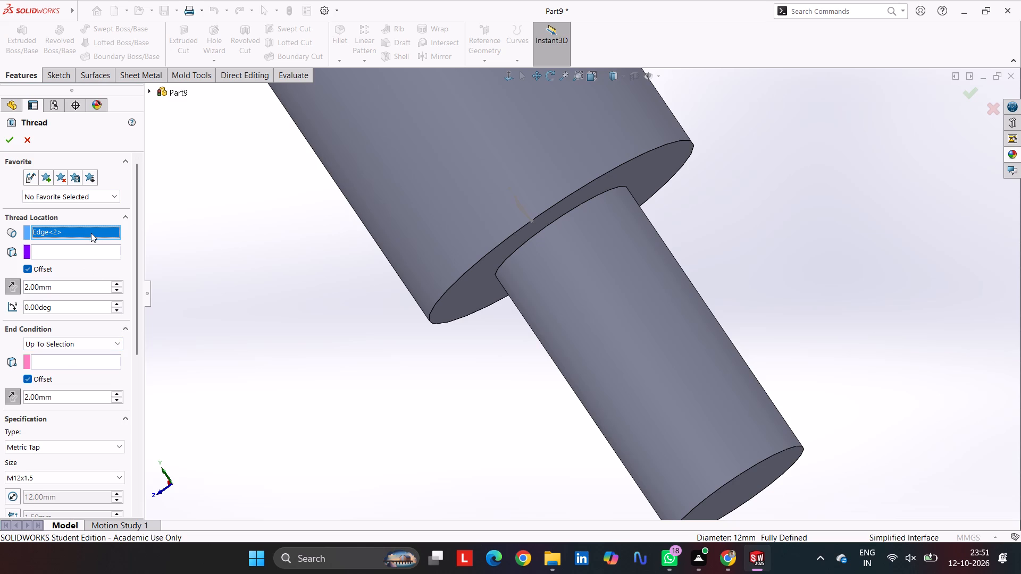
click(91, 233)
right_click(91, 233)
click(121, 259)
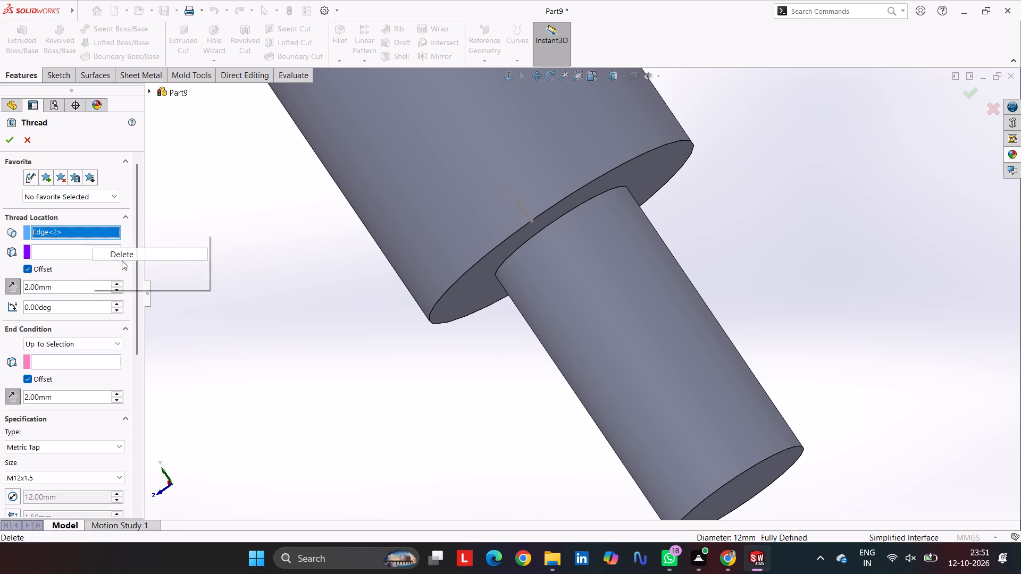
click(87, 275)
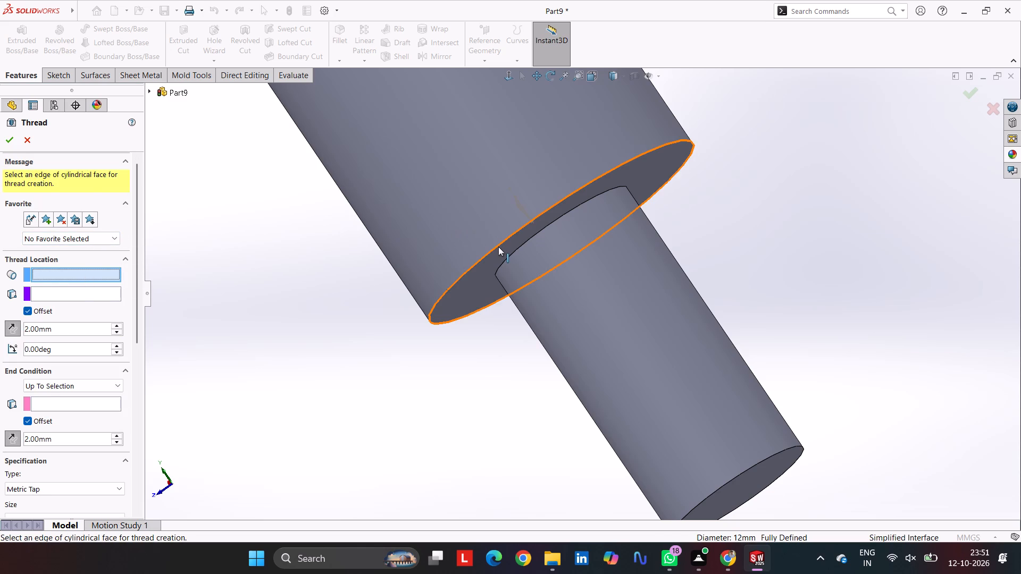
click(498, 247)
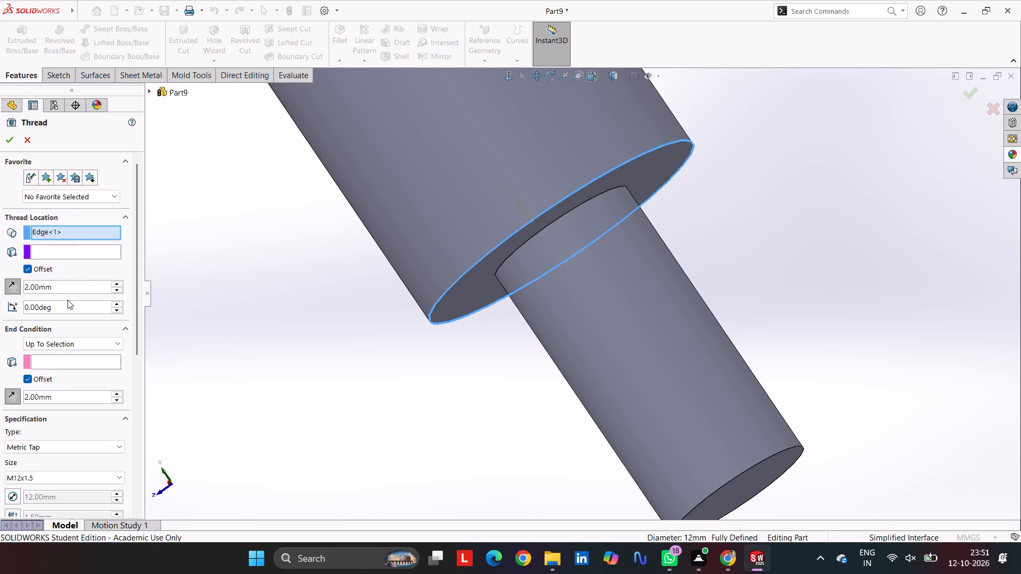
Set the thread to end up to the shank's circular edge where it meets the head.
click(72, 343)
click(80, 339)
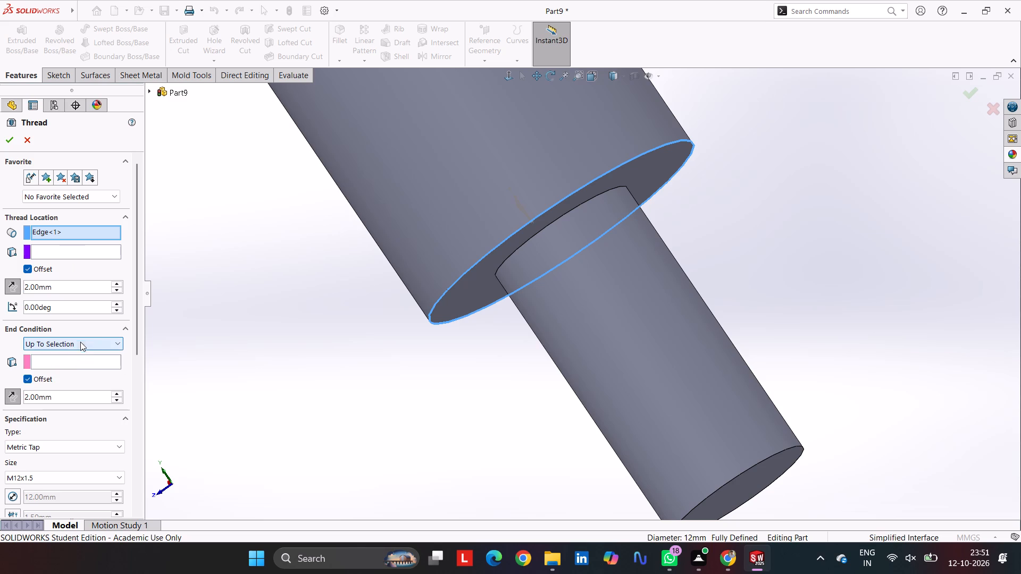
click(69, 361)
scroll(400, 230, up, 11)
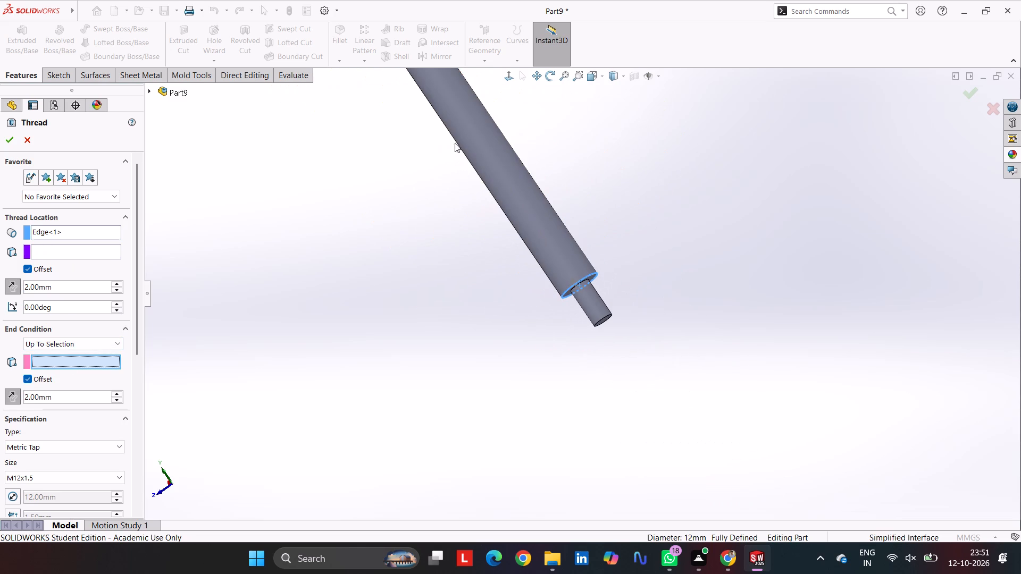
scroll(424, 91, up, 5)
scroll(488, 192, down, 6)
scroll(573, 207, down, 6)
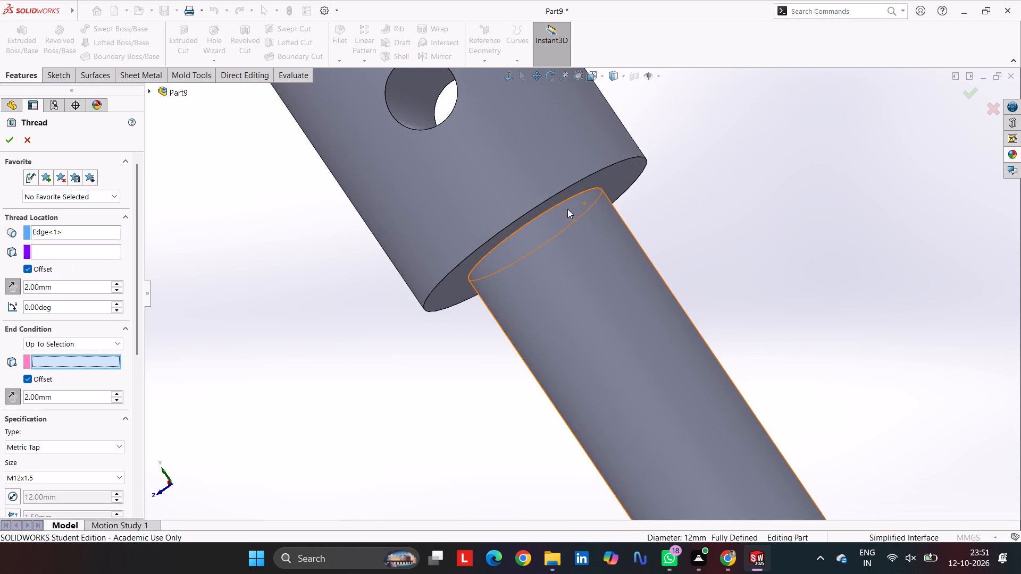
scroll(565, 209, down, 5)
click(568, 215)
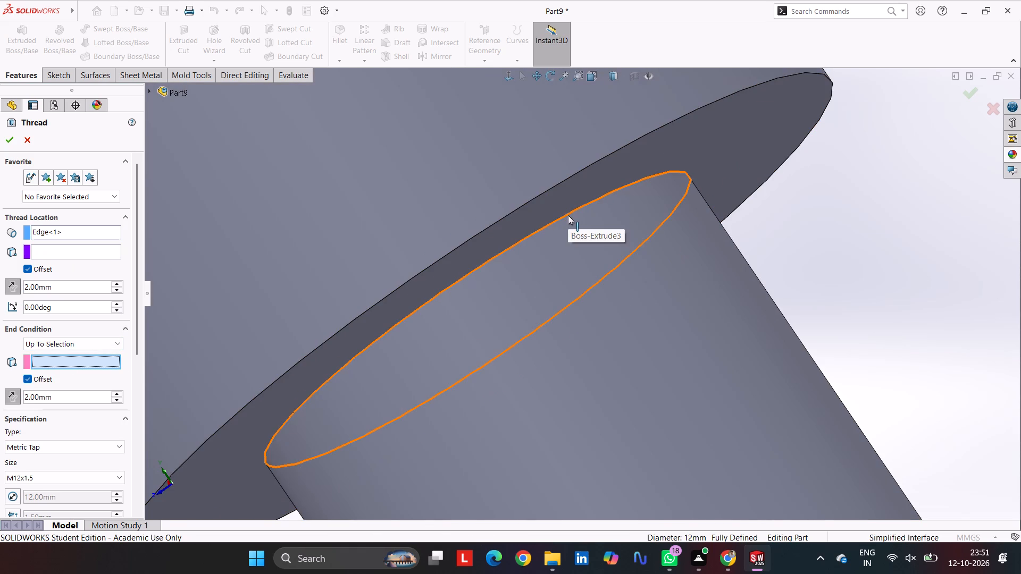
scroll(533, 293, up, 9)
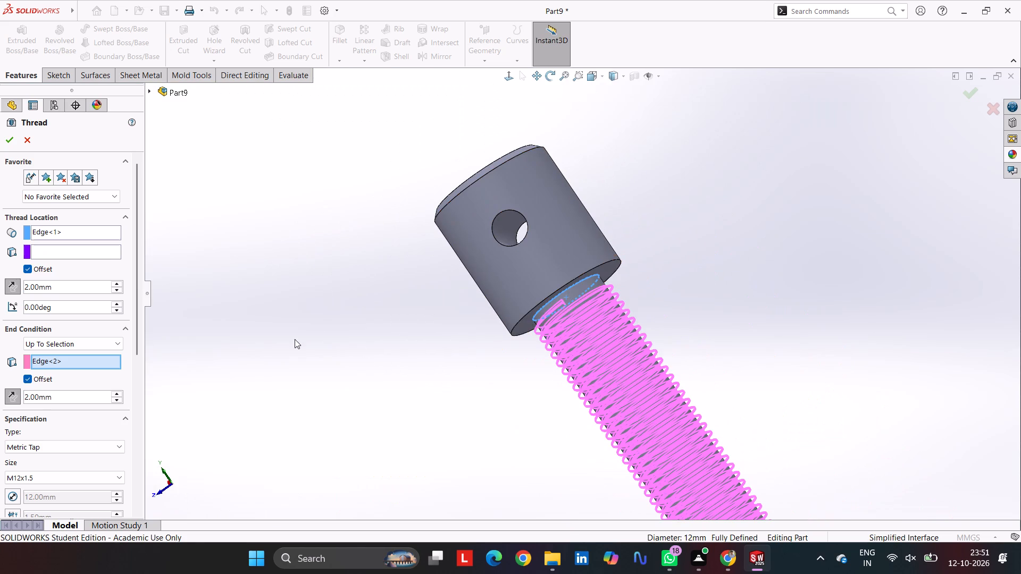
scroll(346, 330, down, 1)
scroll(707, 299, down, 3)
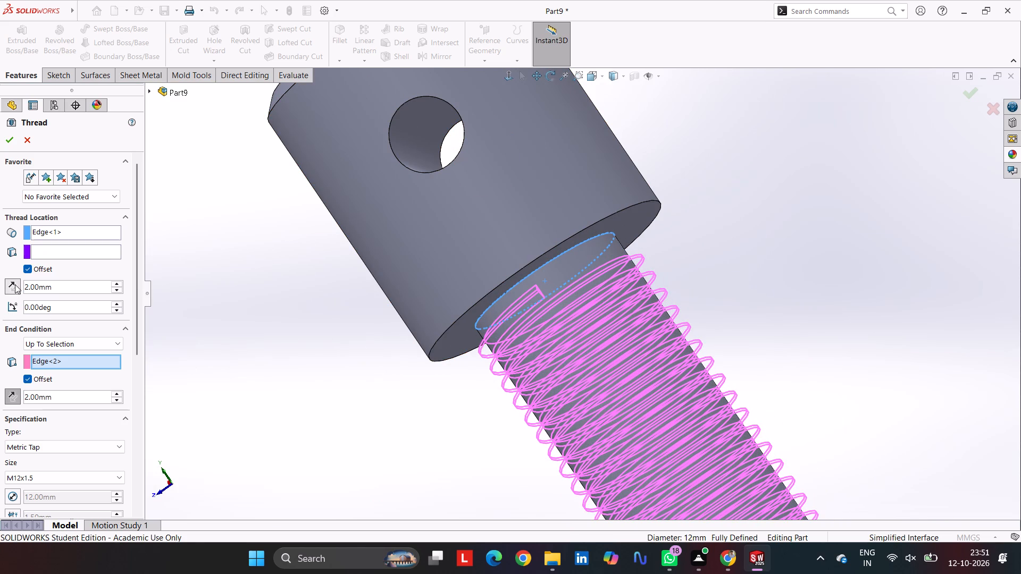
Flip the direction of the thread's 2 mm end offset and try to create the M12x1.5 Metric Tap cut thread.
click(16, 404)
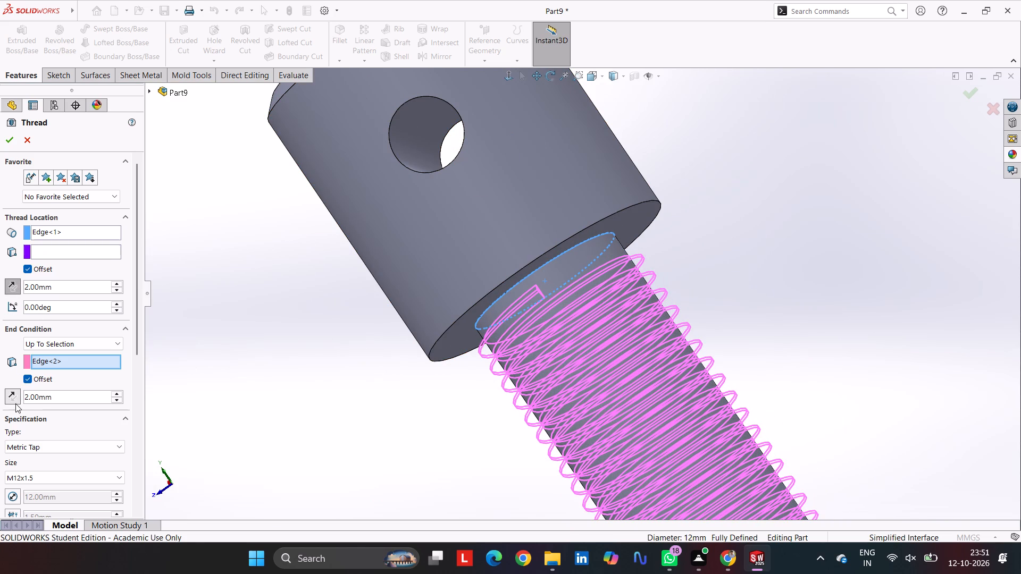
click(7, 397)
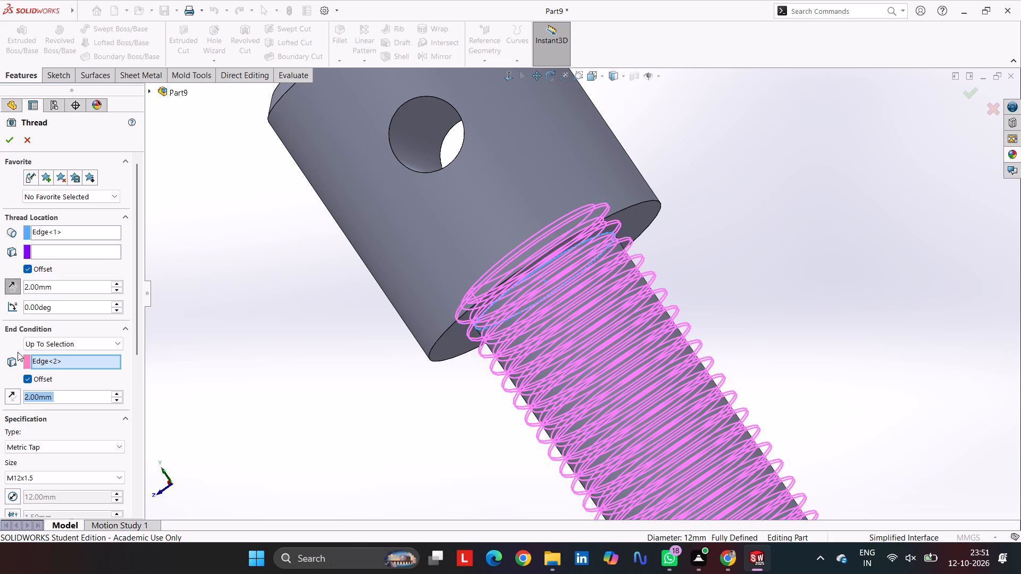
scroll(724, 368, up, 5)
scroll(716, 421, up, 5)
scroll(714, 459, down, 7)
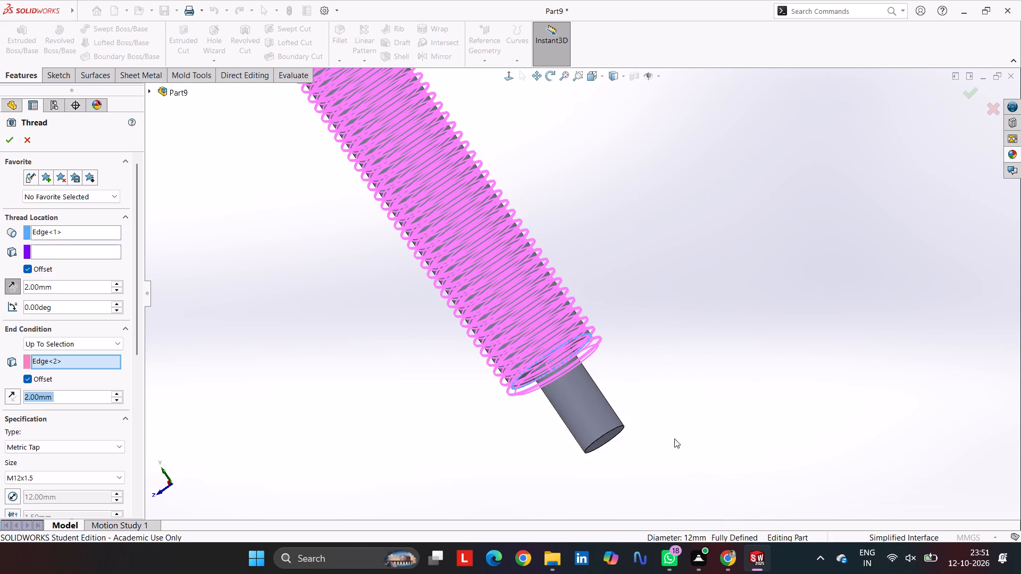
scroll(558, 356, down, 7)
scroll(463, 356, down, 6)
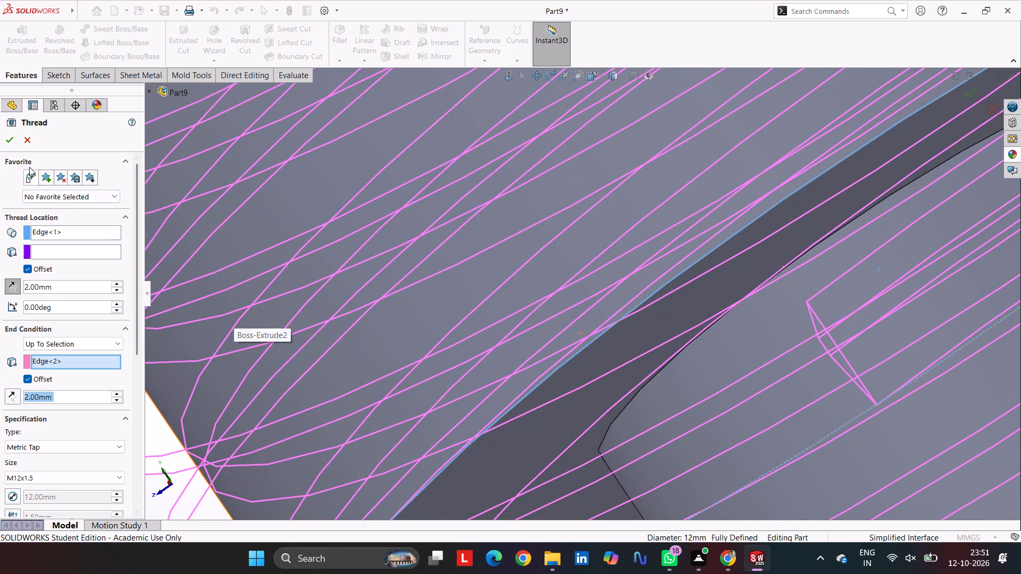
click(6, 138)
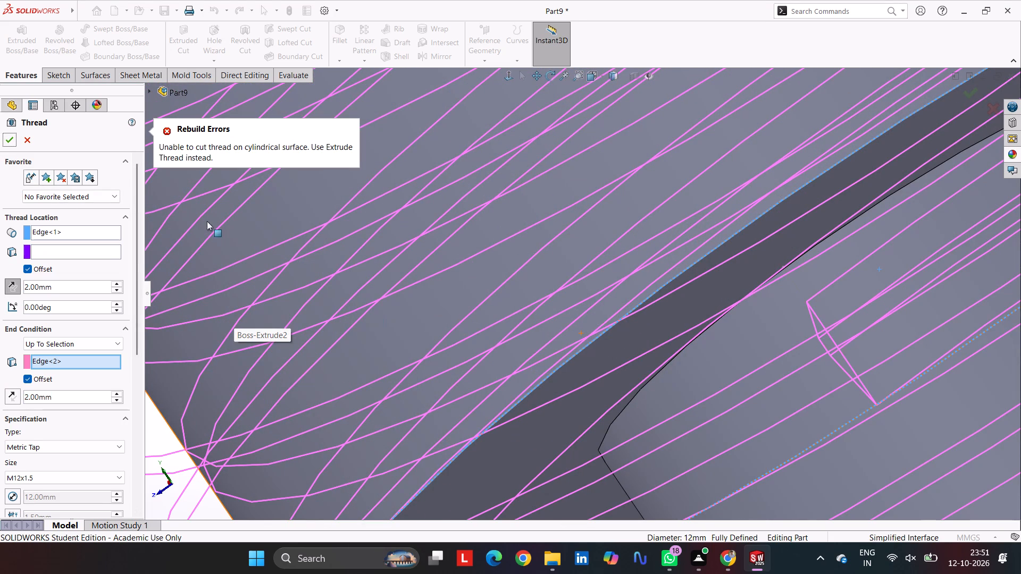
Change the thread type to Metric Die, keeping size M12x1.5, and create the cut thread on the shank.
scroll(323, 249, up, 5)
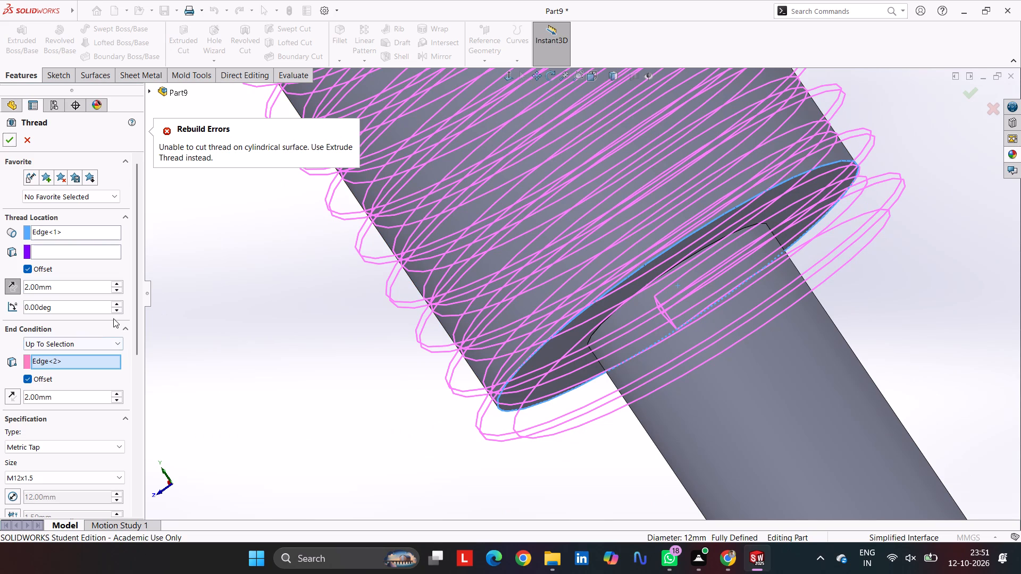
drag(140, 323, 144, 389)
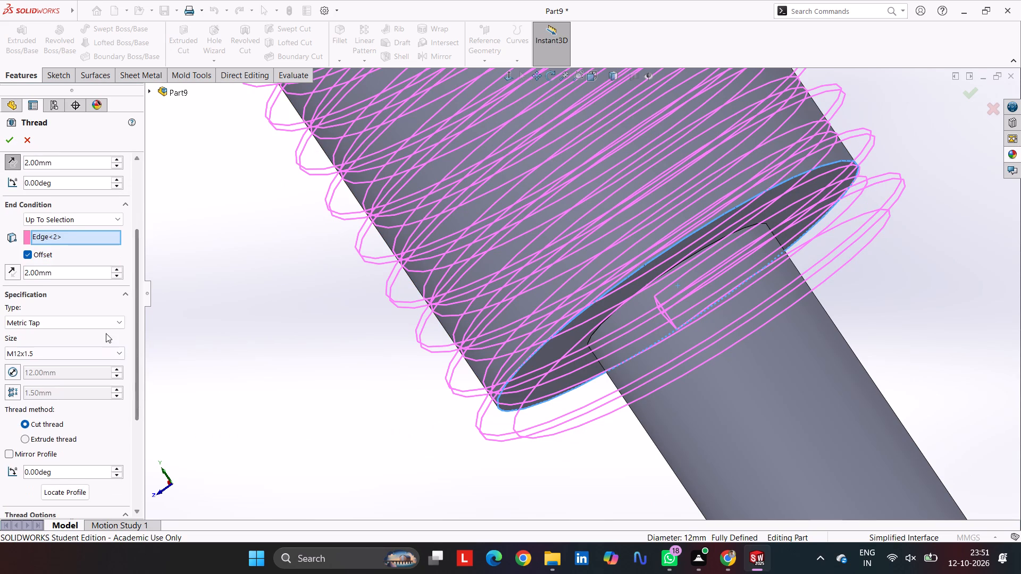
click(106, 323)
click(77, 353)
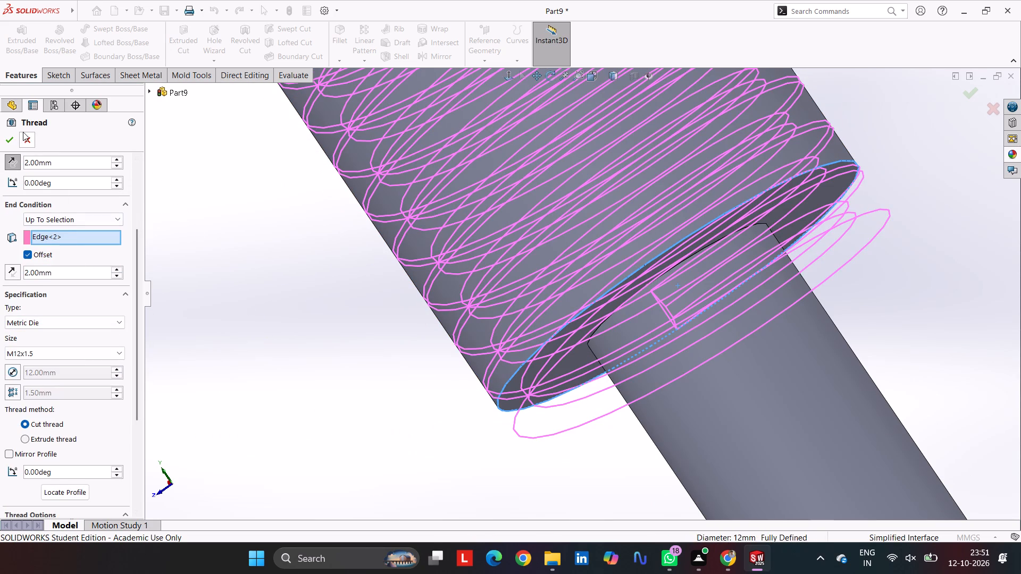
click(11, 142)
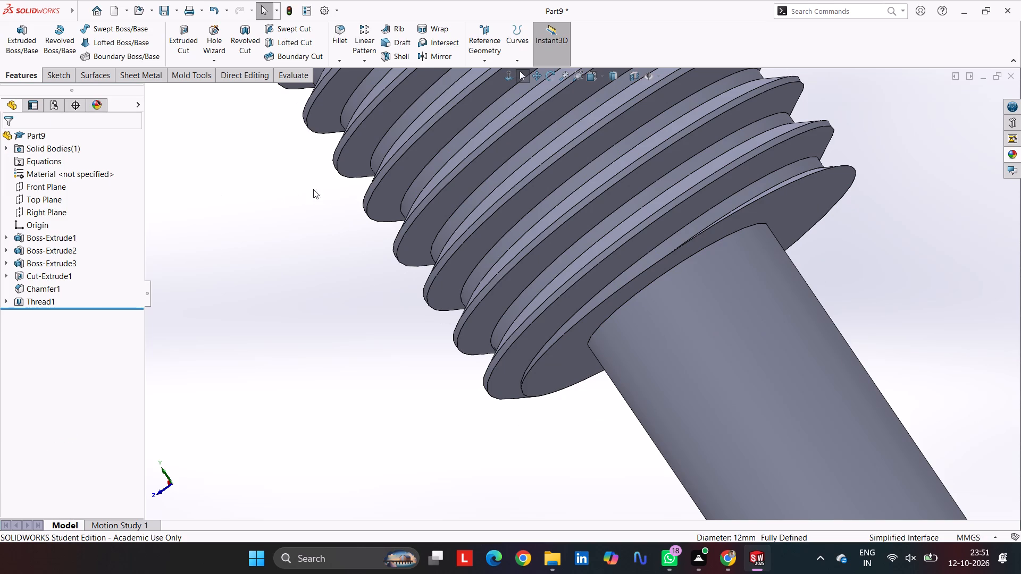
scroll(323, 189, up, 10)
scroll(413, 138, up, 4)
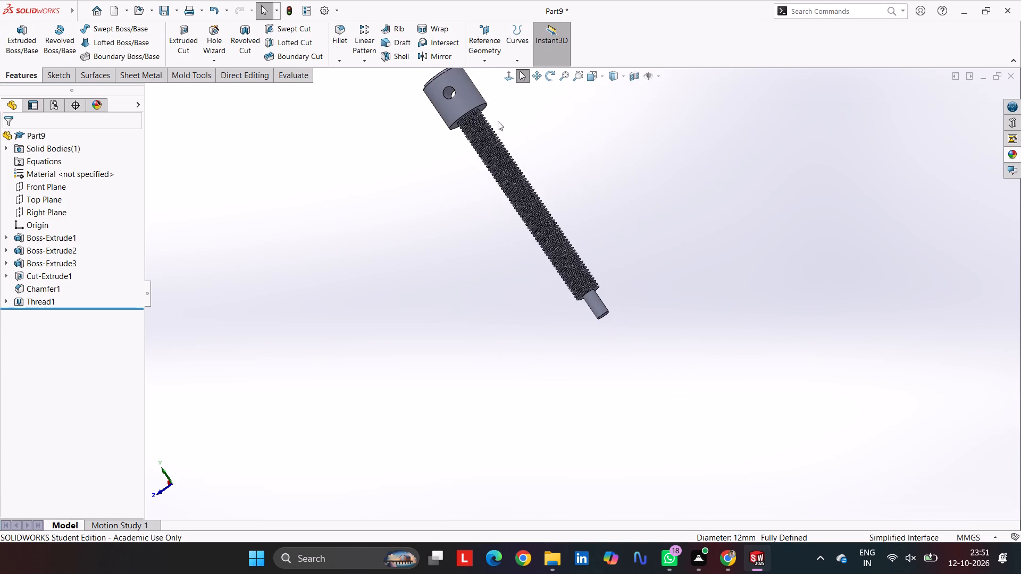
scroll(503, 120, down, 5)
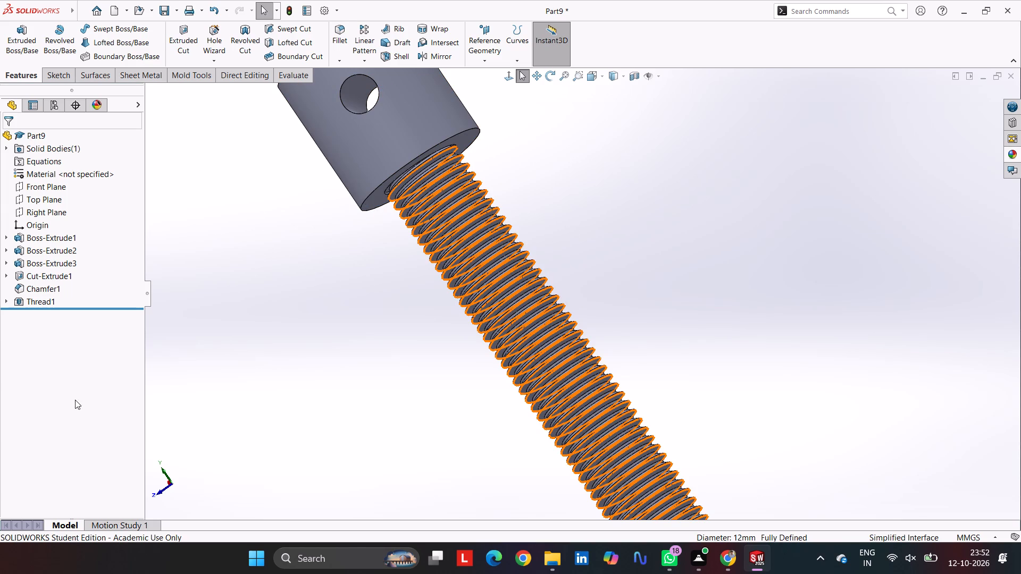
Edit the shank's thread to use a Blind end condition with a depth of 90 mm.
click(44, 302)
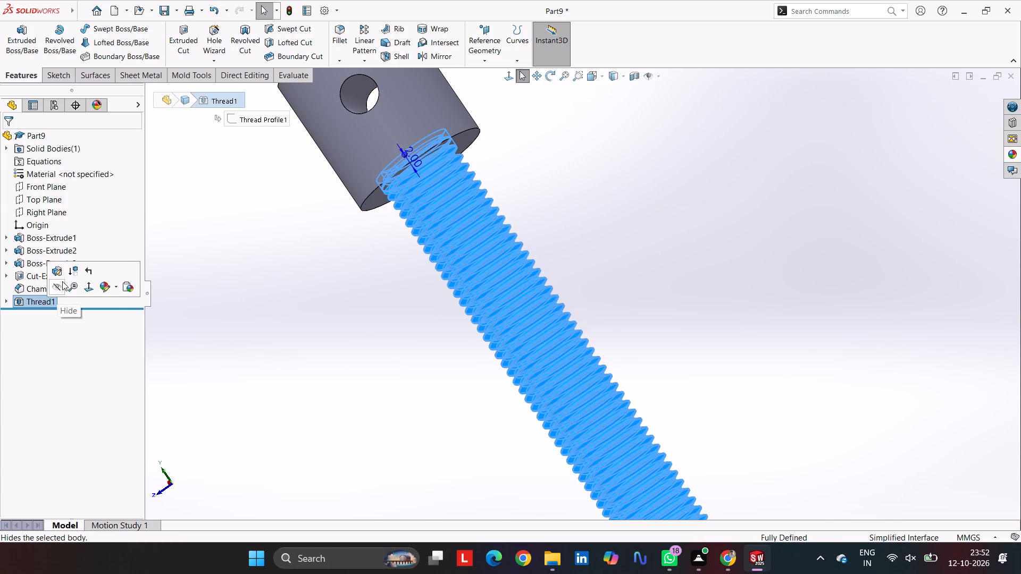
click(60, 275)
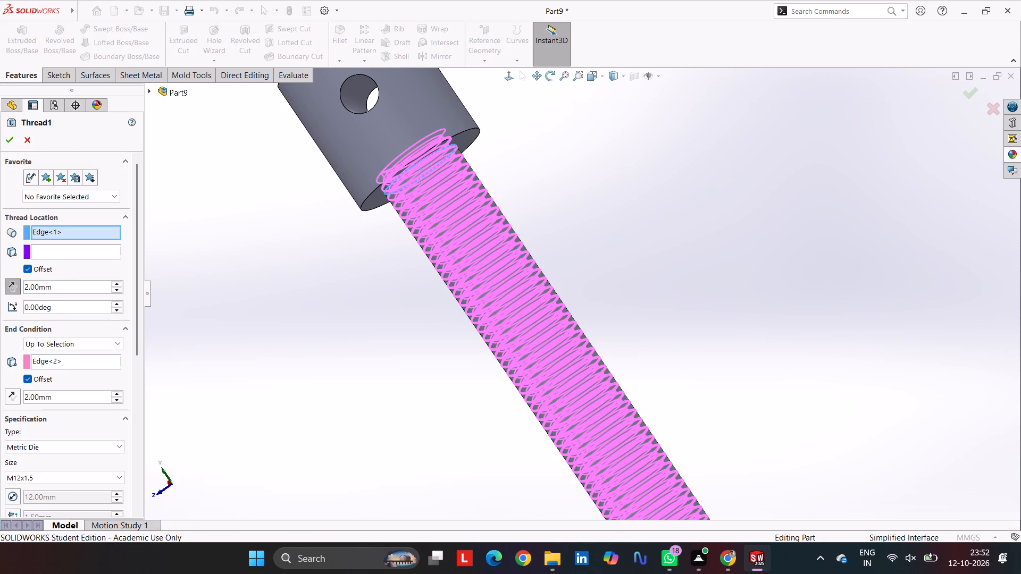
click(92, 352)
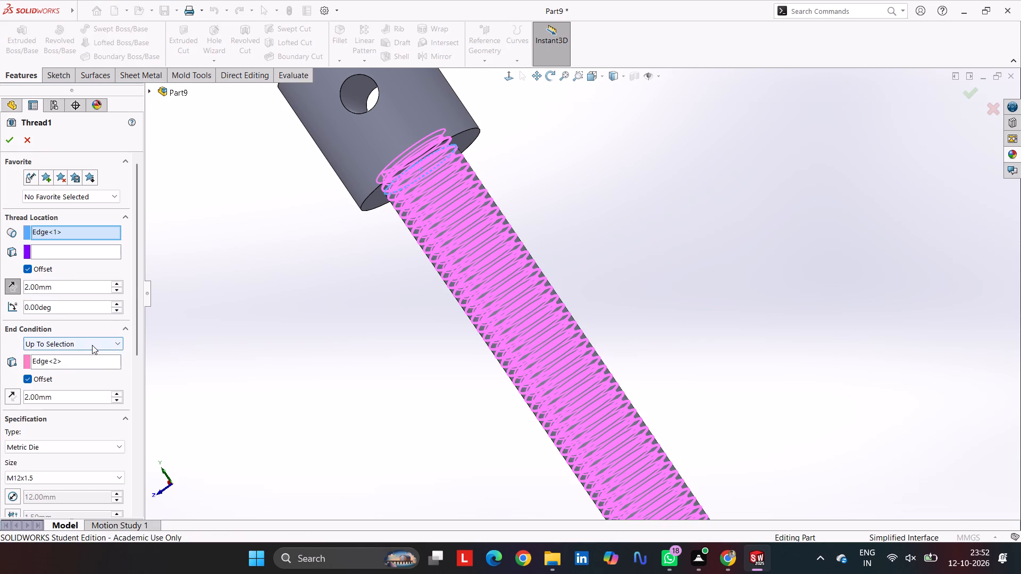
click(92, 345)
click(77, 357)
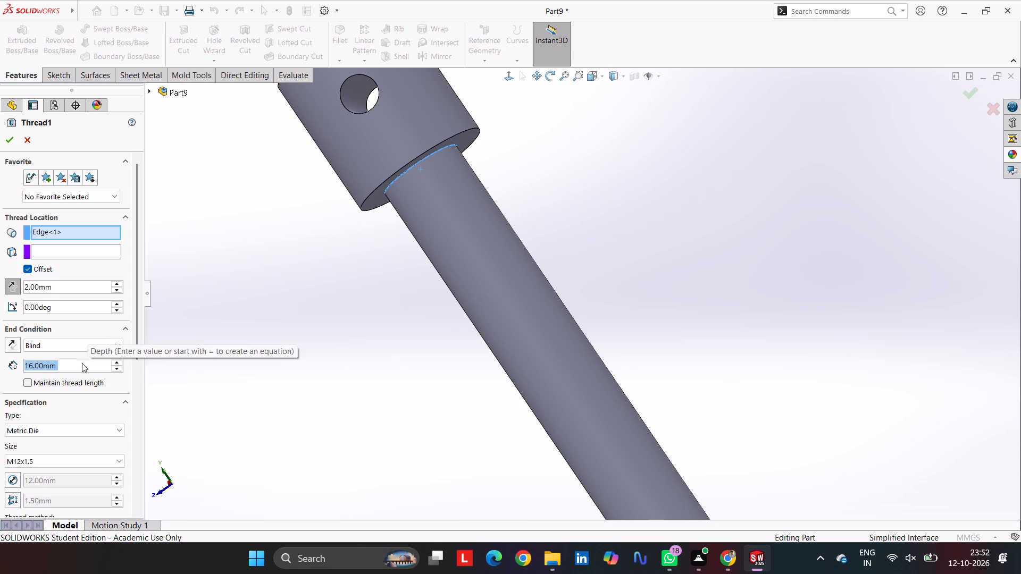
key(9)
key(0)
key(Return)
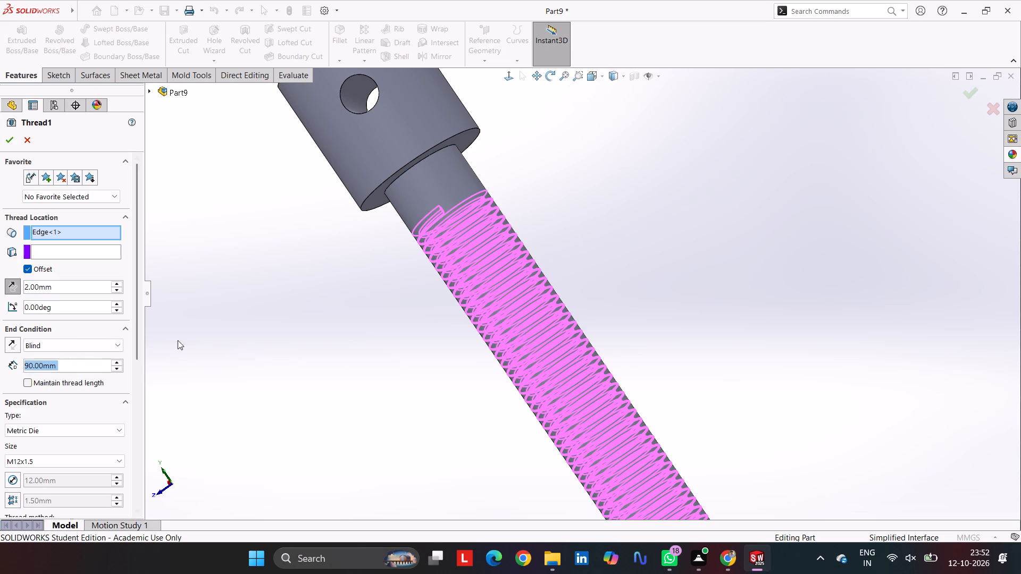
click(10, 140)
Examine the thread along the shank, from the head to the narrow tip.
scroll(500, 311, up, 5)
scroll(560, 317, down, 5)
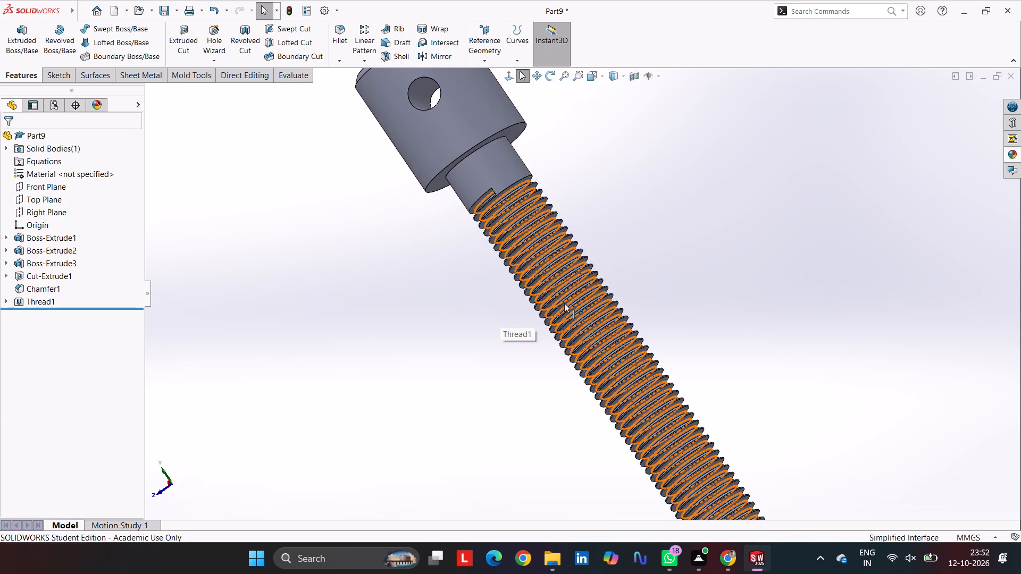
scroll(576, 308, up, 4)
click(889, 256)
scroll(764, 324, down, 2)
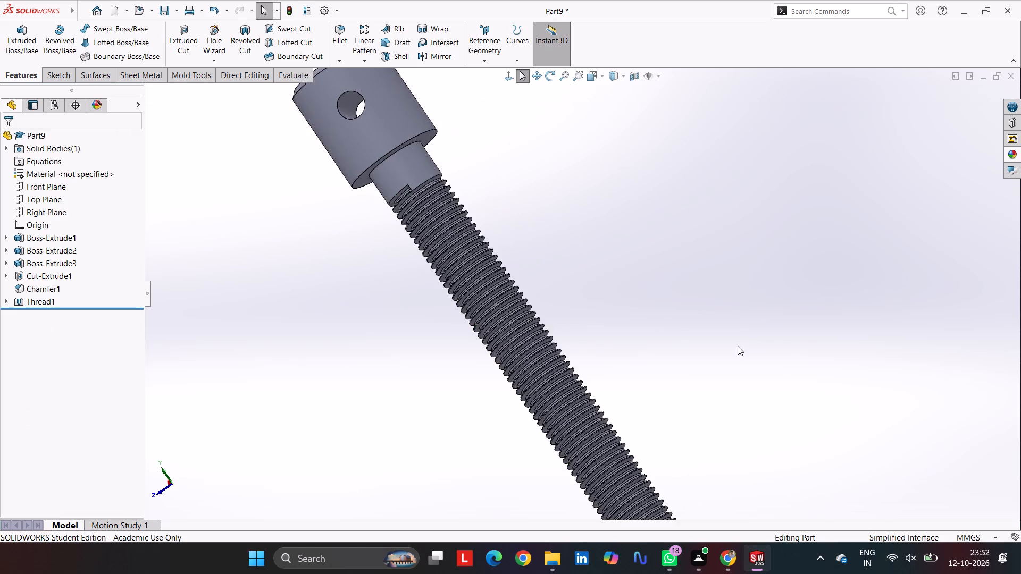
scroll(733, 348, up, 6)
scroll(633, 377, down, 4)
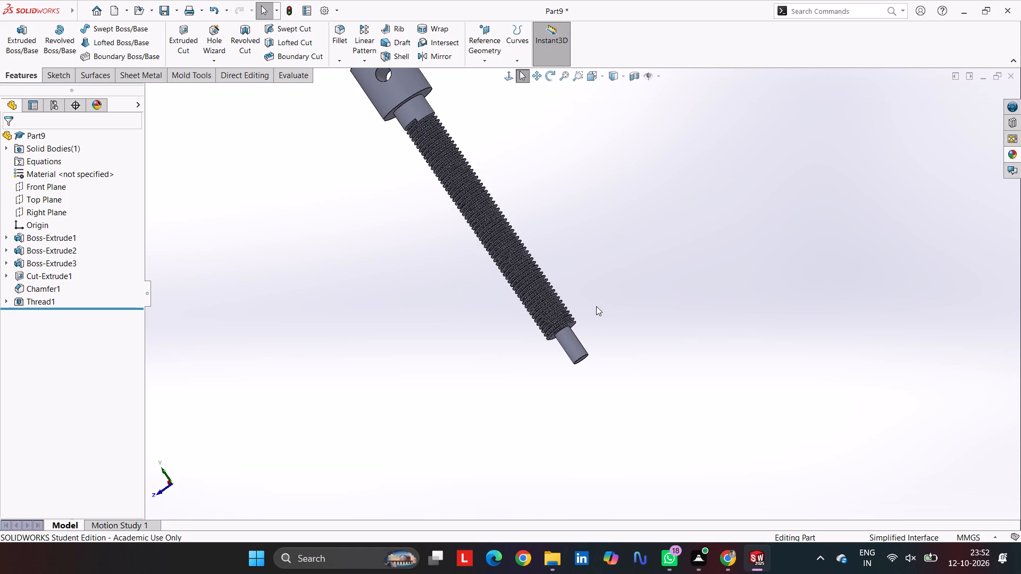
click(615, 271)
scroll(484, 221, up, 4)
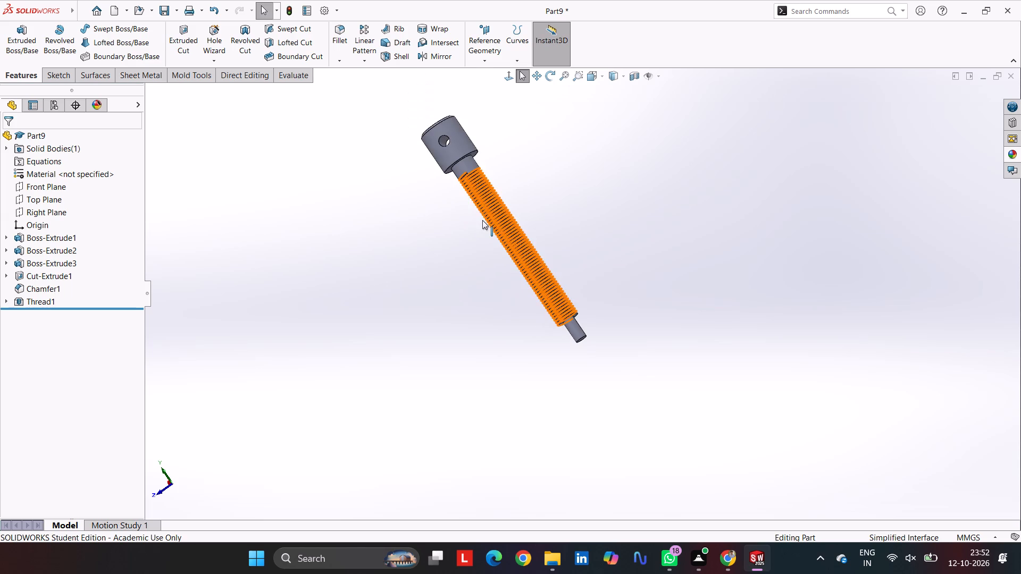
Show the screw in isometric view and apply the polished silver appearance to its whole body.
key(ctrl+7)
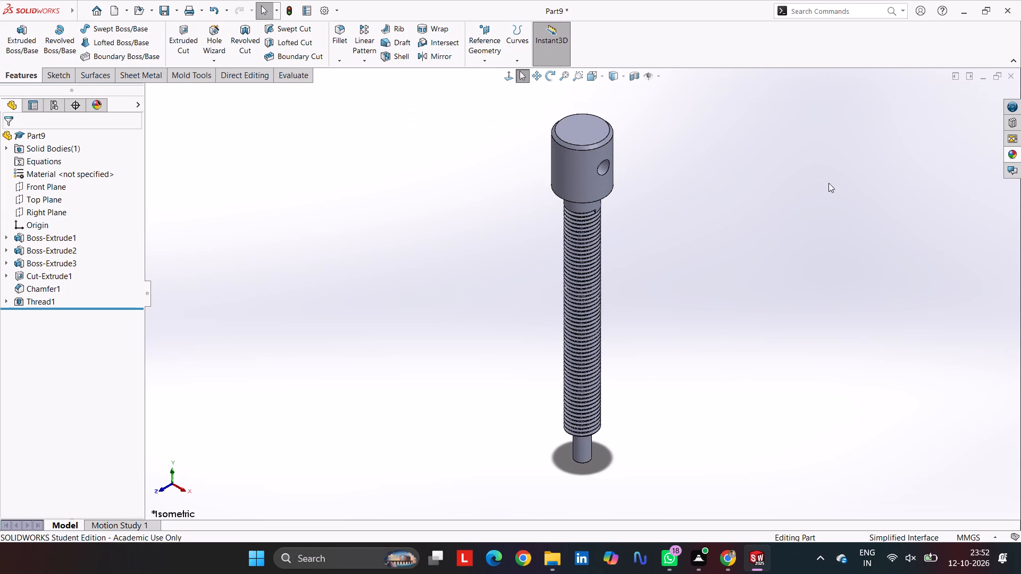
click(1017, 154)
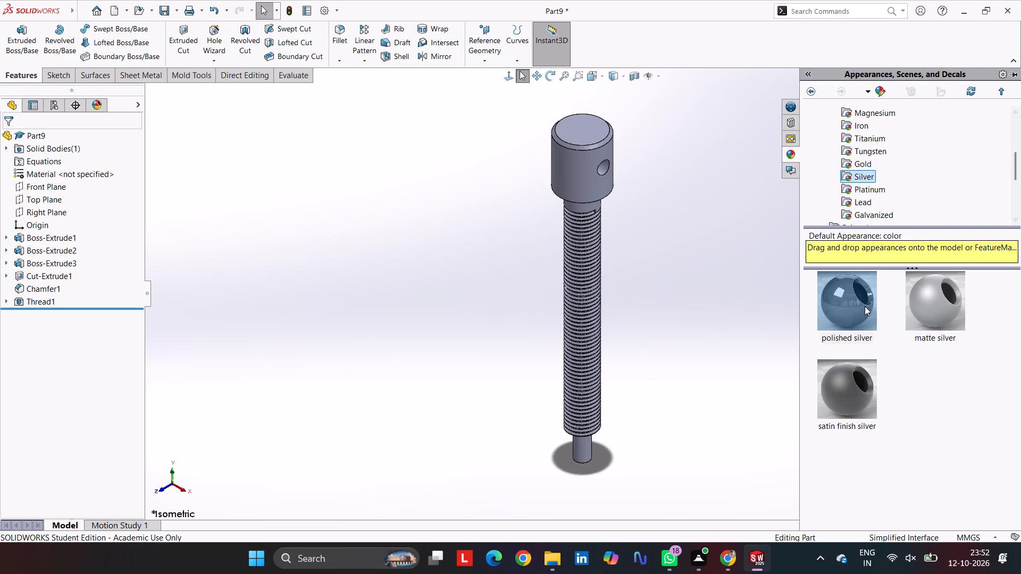
drag(864, 306, 593, 172)
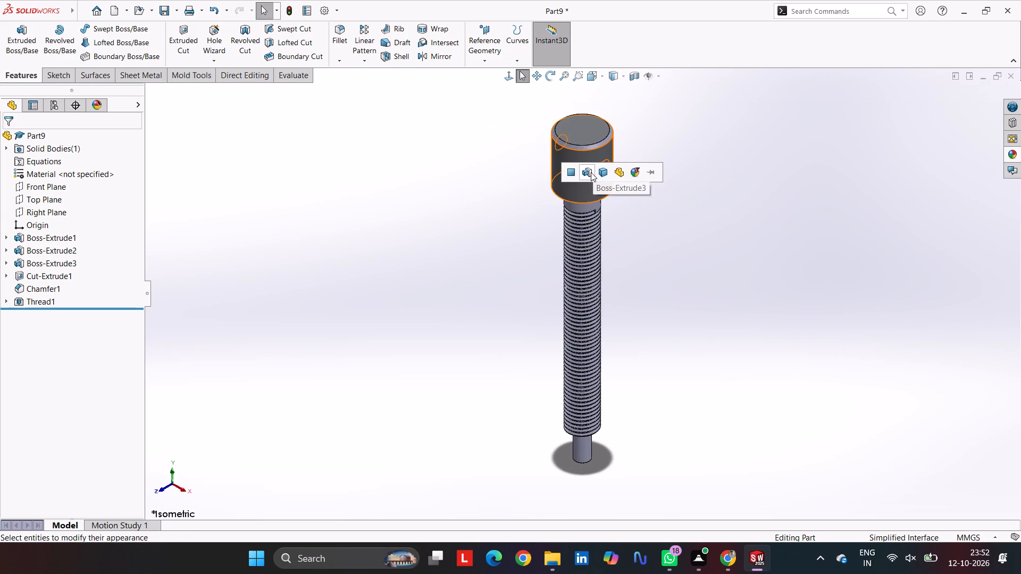
click(599, 173)
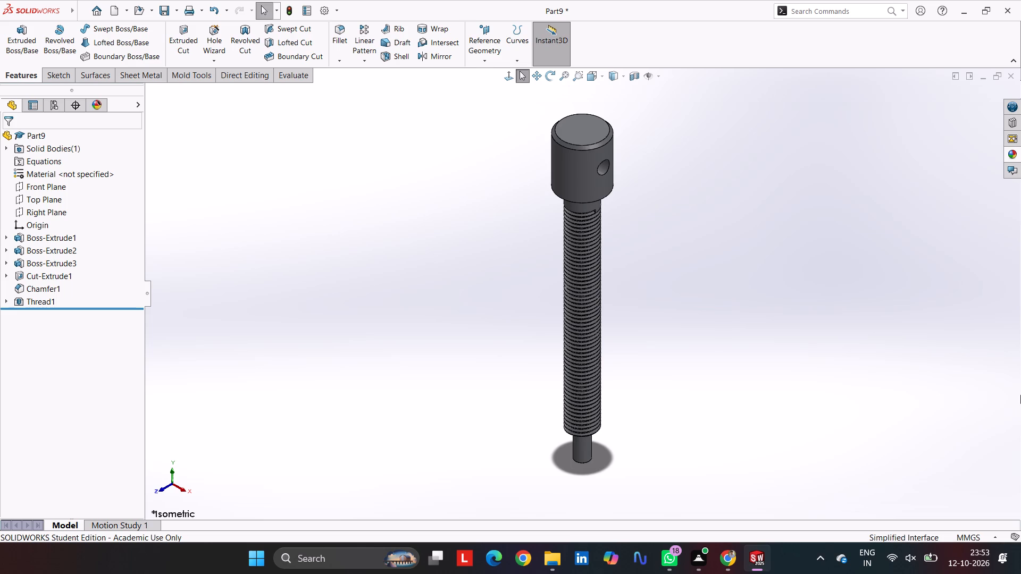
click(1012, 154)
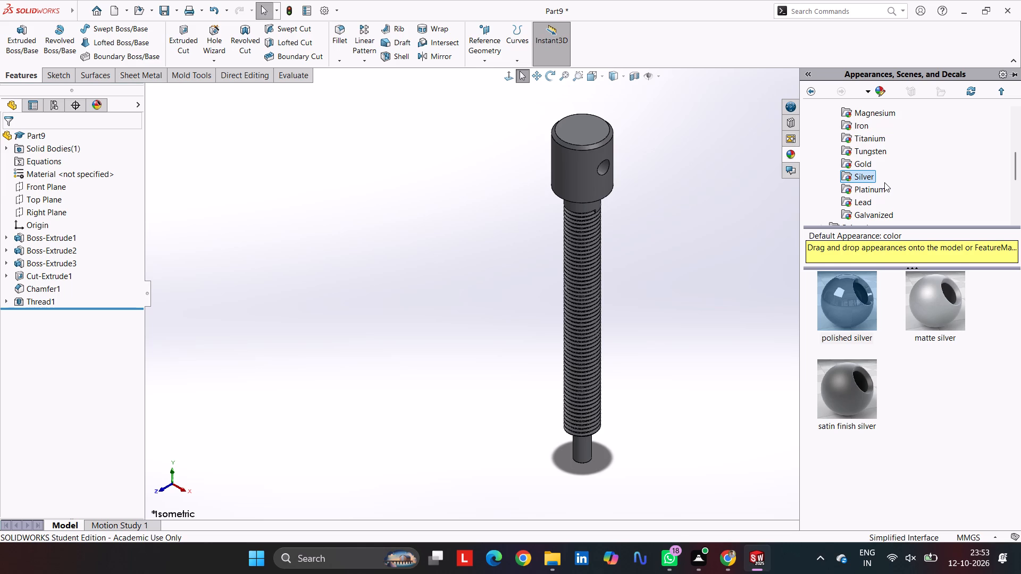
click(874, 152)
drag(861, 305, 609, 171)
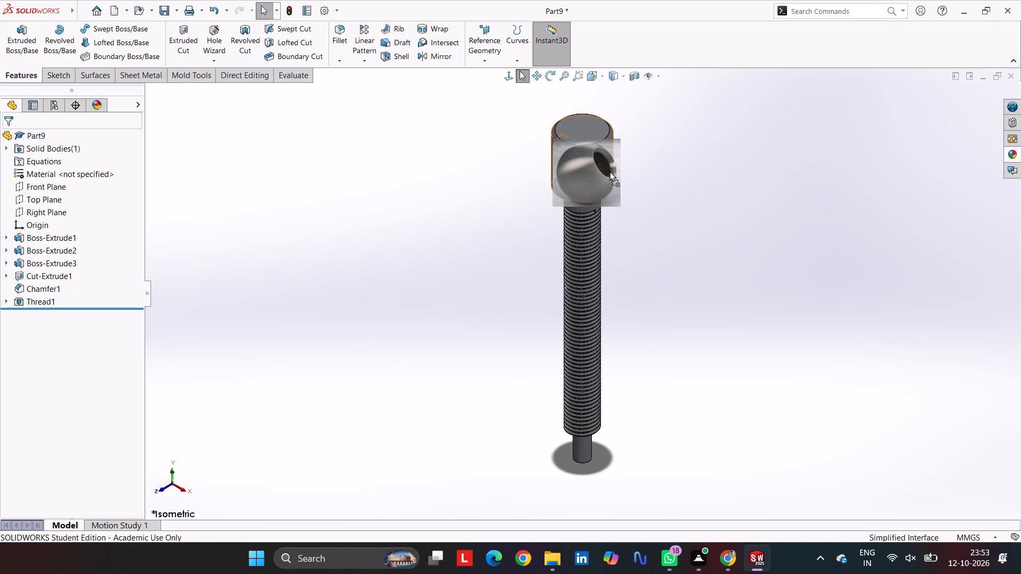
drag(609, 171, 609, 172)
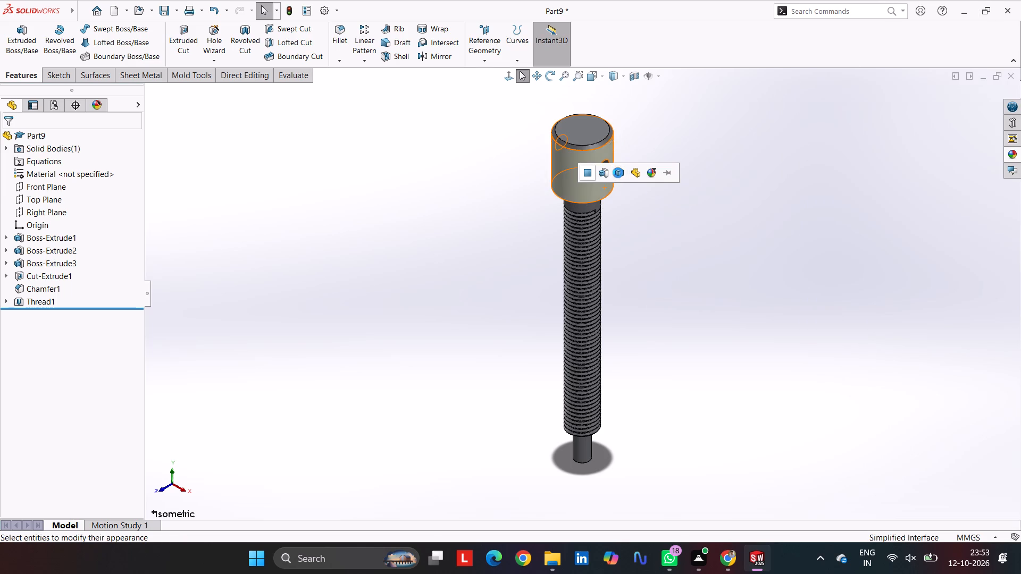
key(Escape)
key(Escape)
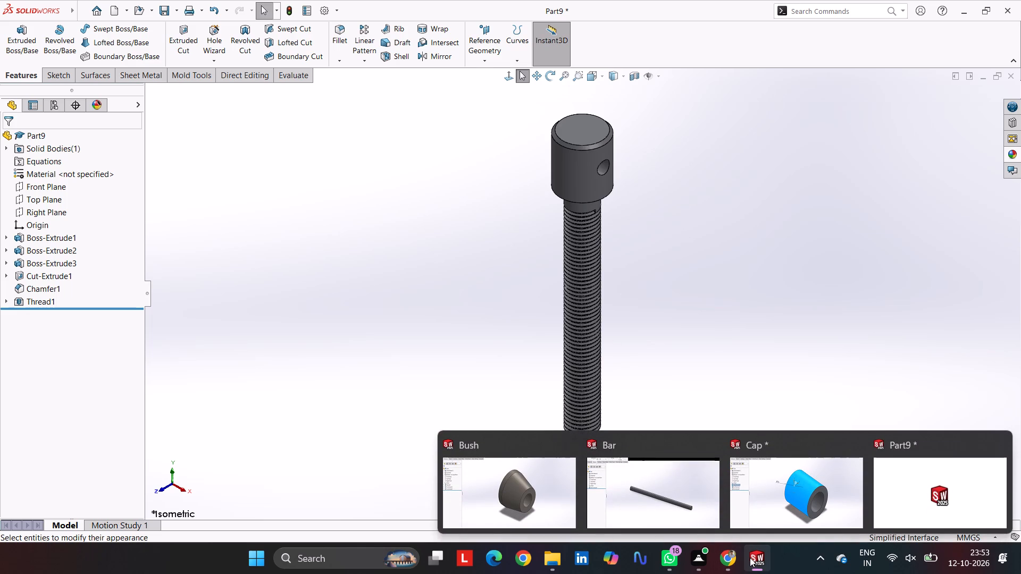
Switch to the open Cap part.
click(771, 482)
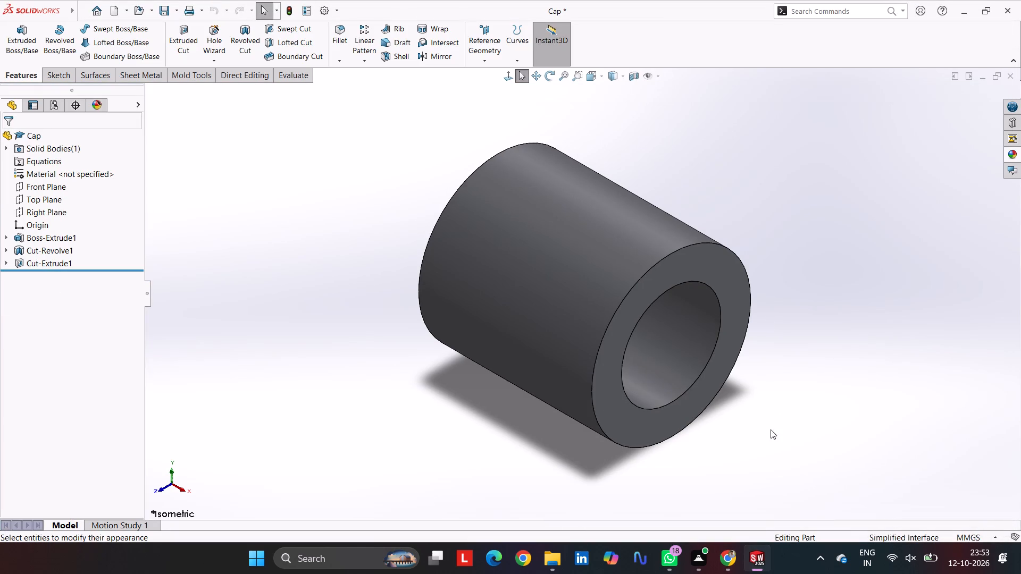
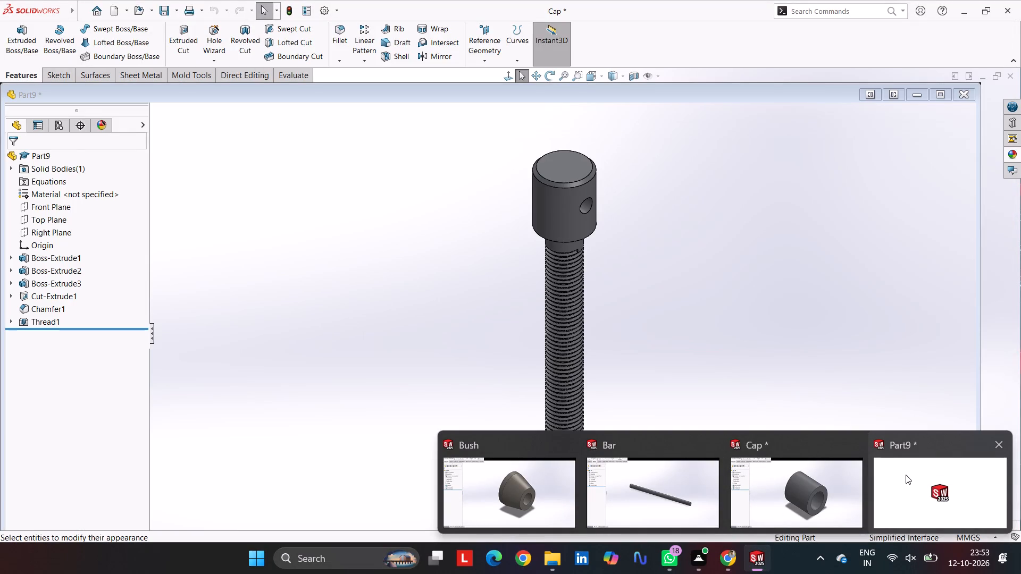
Switch to the open Bush part and bring up the library of appearances, scenes and decals.
click(545, 511)
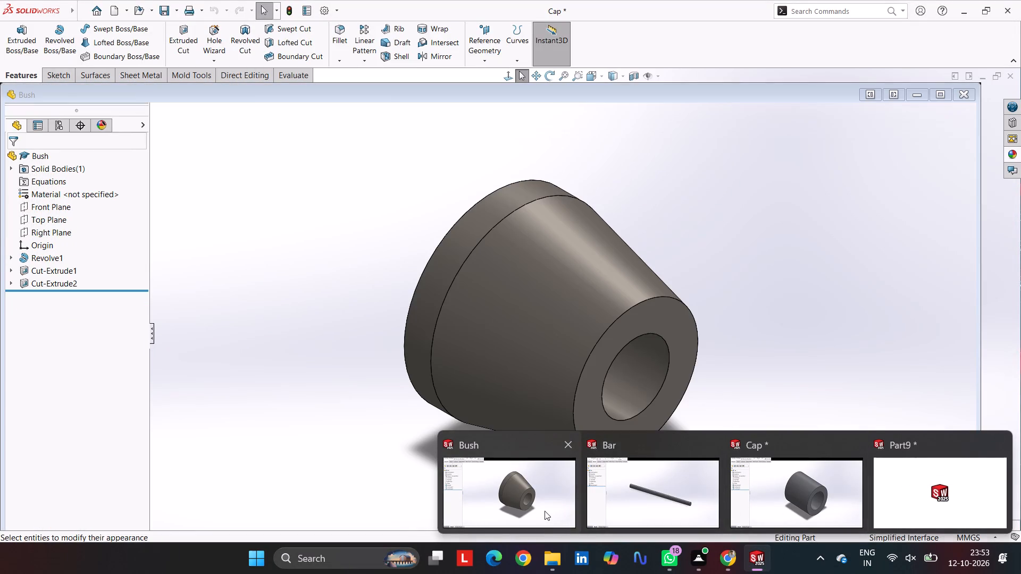
click(1008, 154)
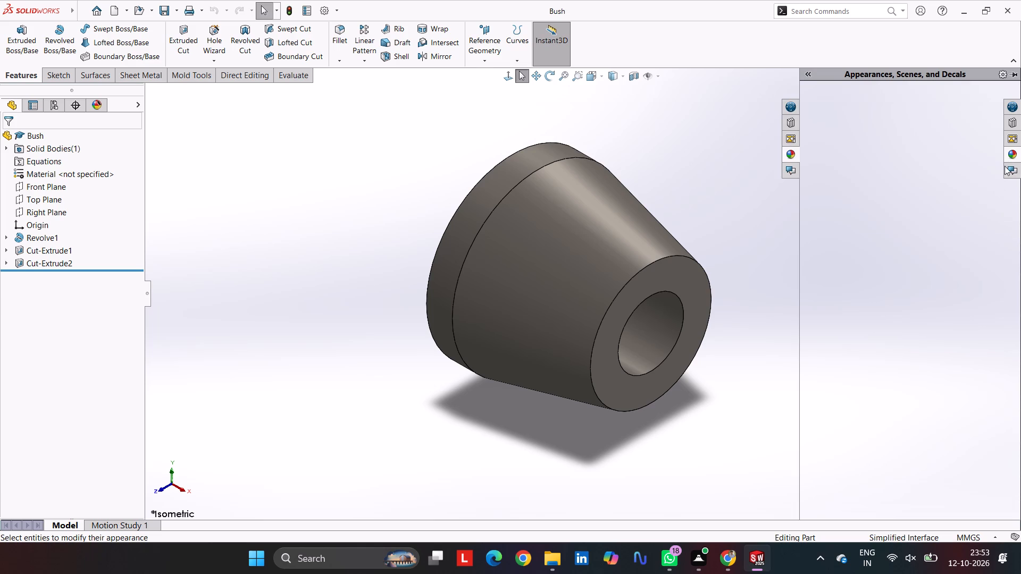
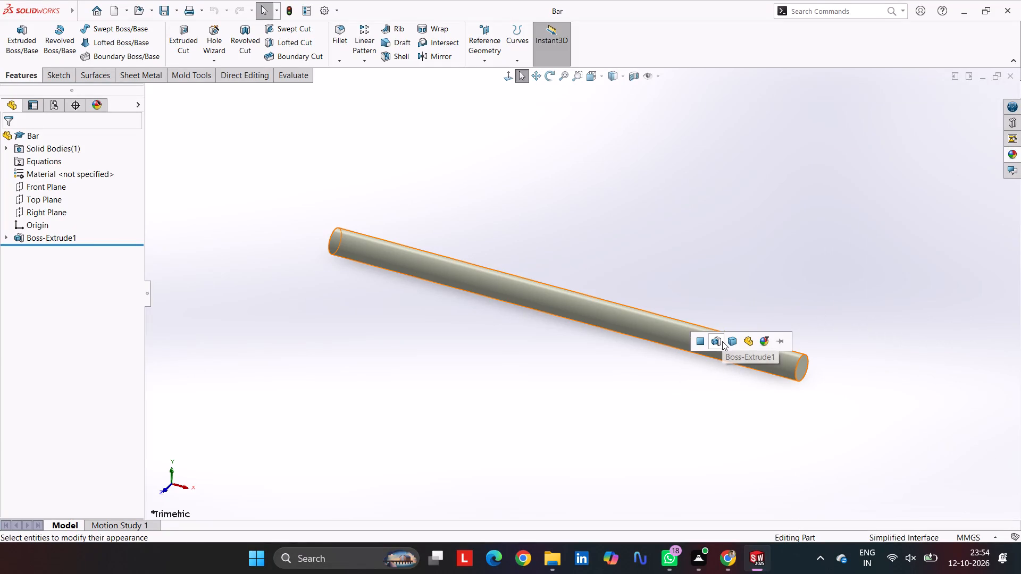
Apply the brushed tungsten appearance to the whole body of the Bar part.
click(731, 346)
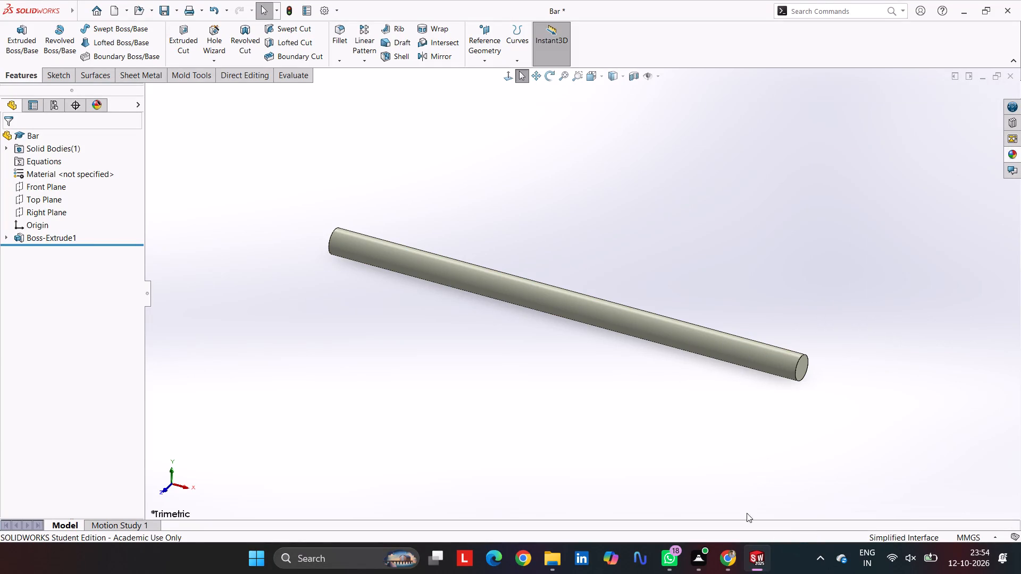
Switch to the Bush part and apply the brushed titanium appearance to its whole body.
click(554, 512)
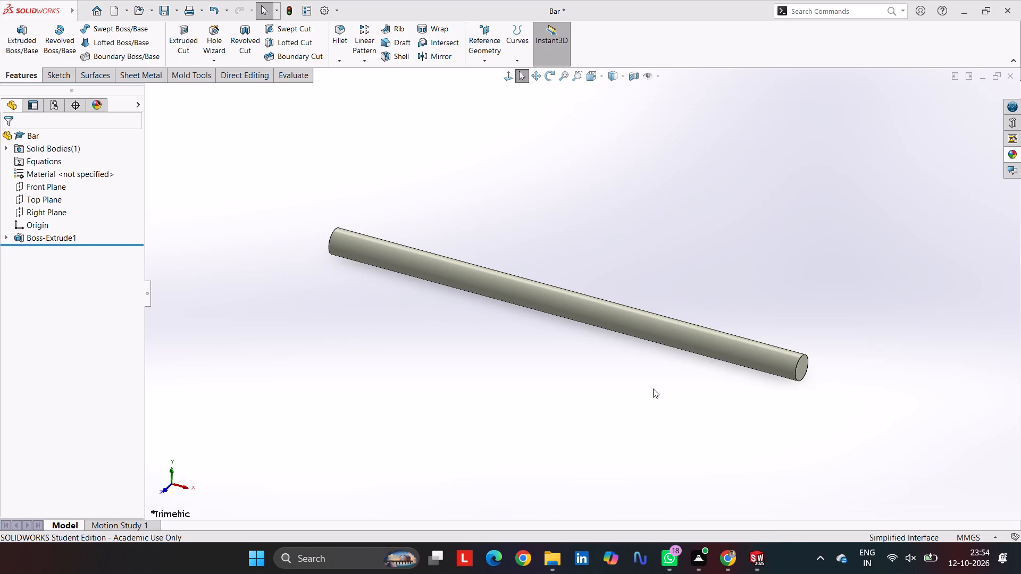
click(1017, 151)
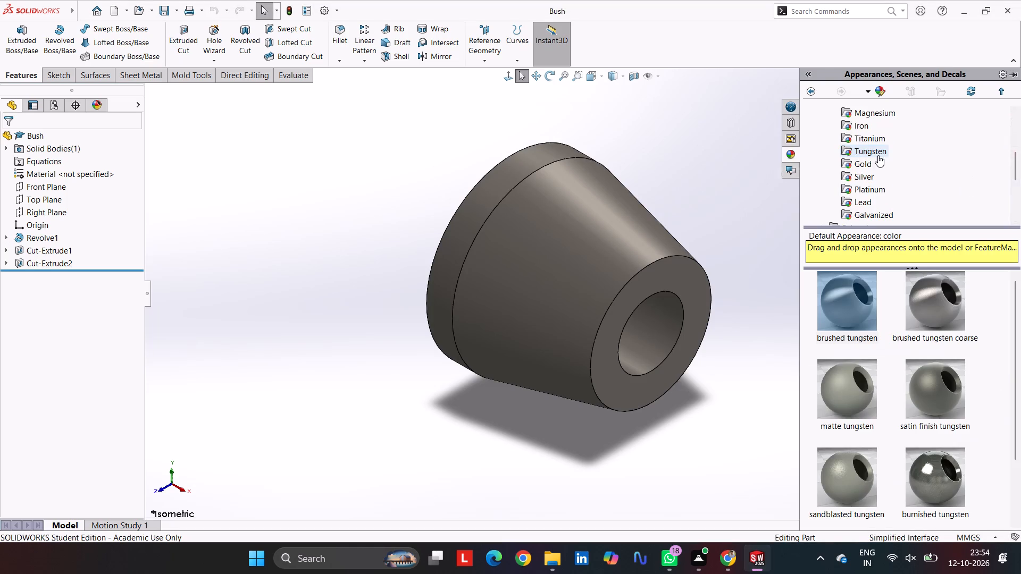
click(868, 139)
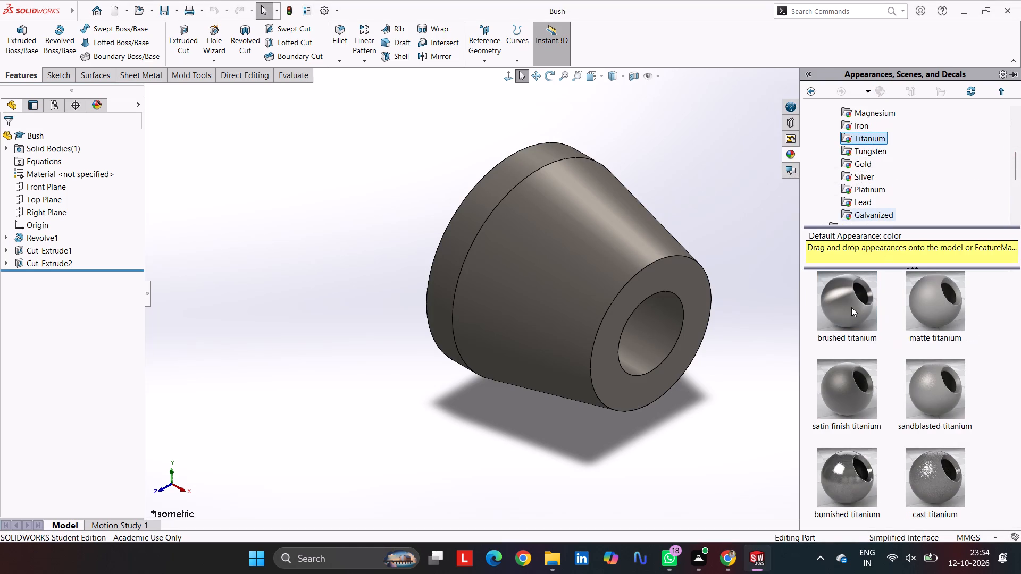
drag(851, 307, 592, 296)
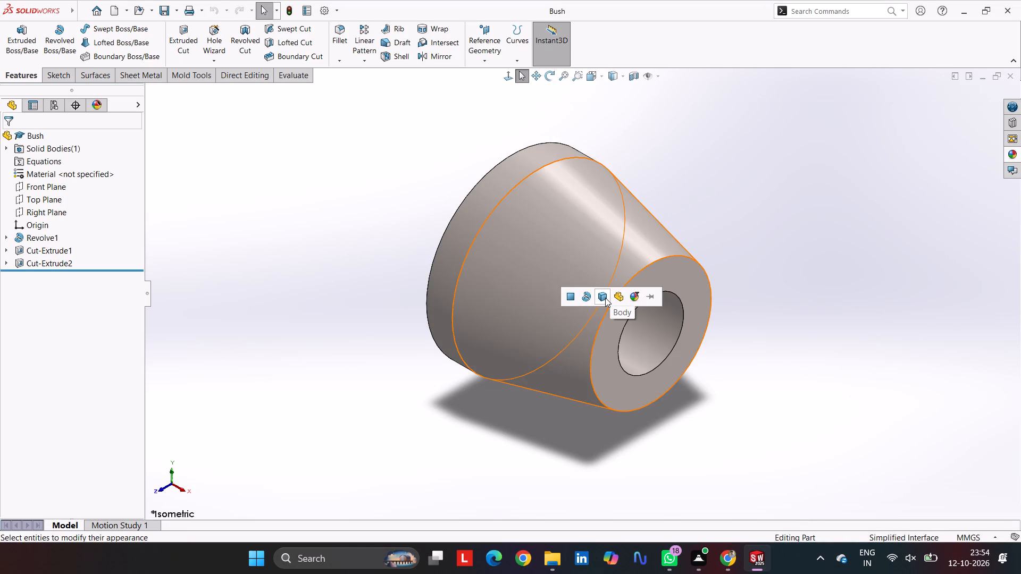
click(605, 298)
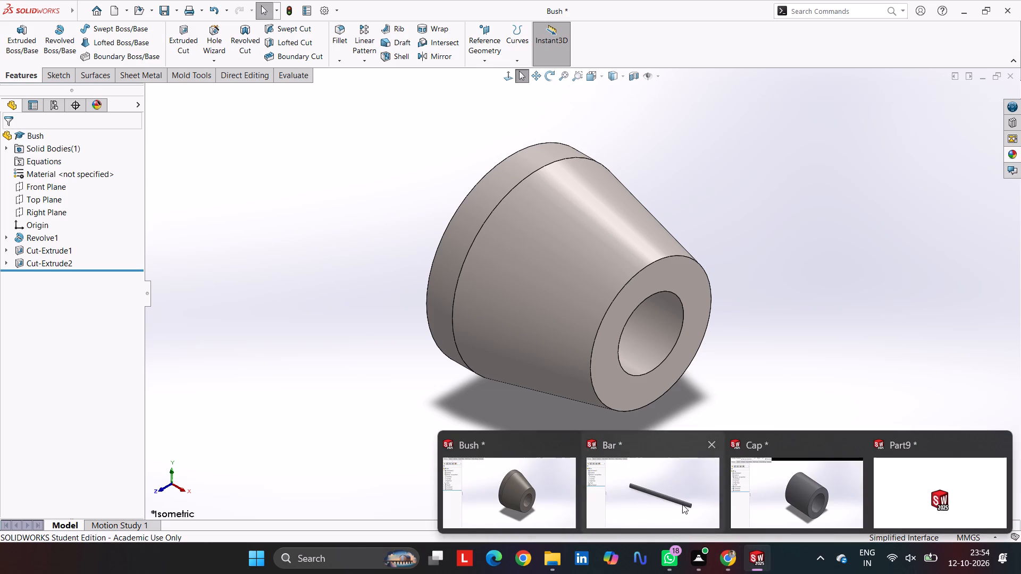
Switch to the Bar part and apply the brushed titanium appearance to its whole body.
click(682, 504)
click(1009, 157)
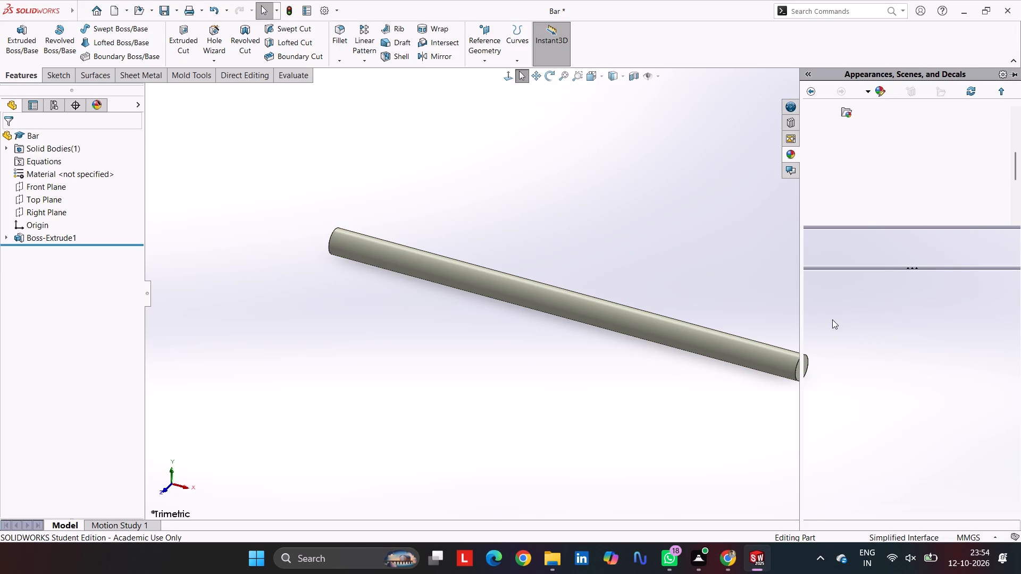
drag(852, 298, 736, 351)
click(744, 353)
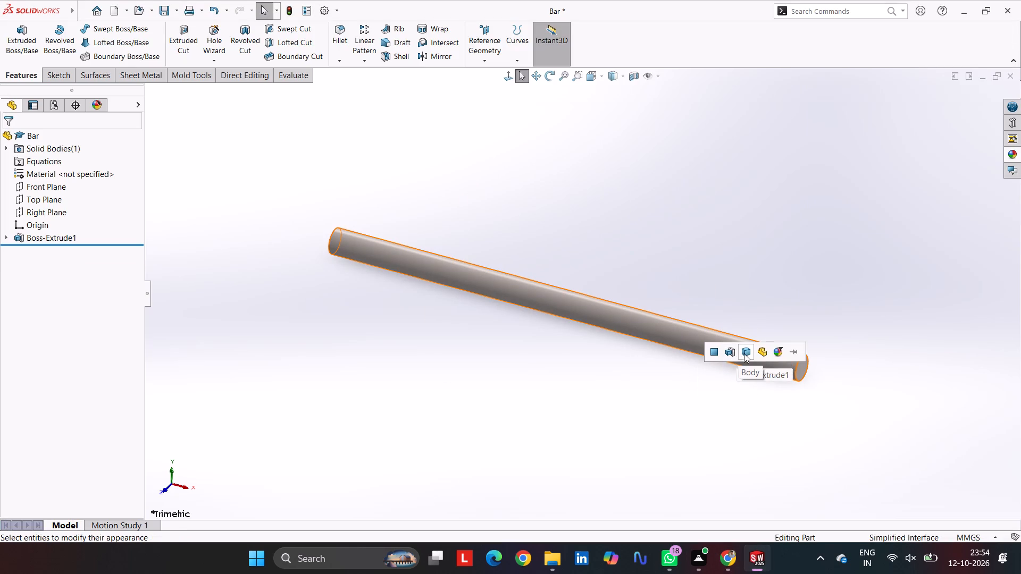
Switch to the Cap part and apply the brushed titanium appearance to its whole body.
click(720, 555)
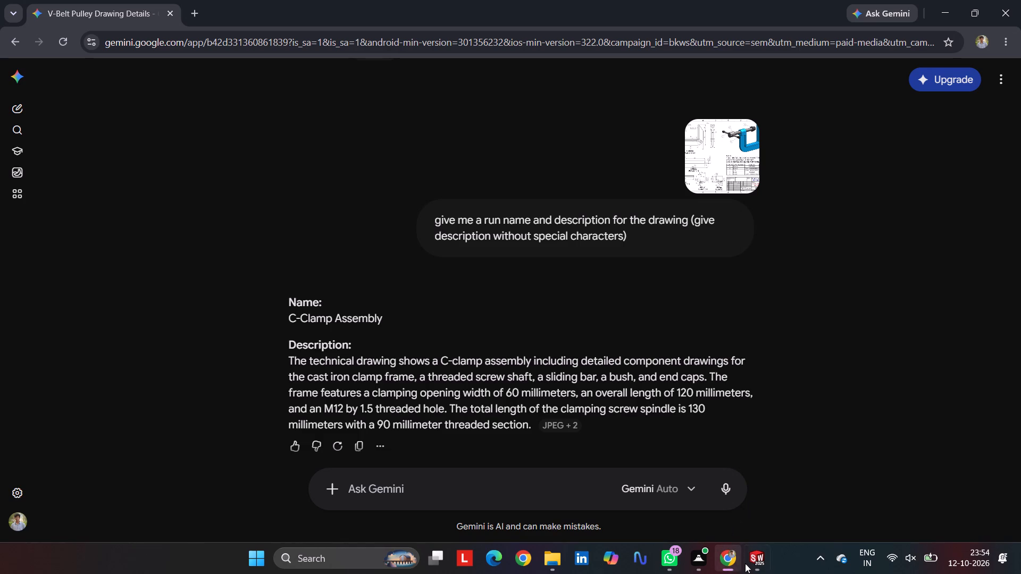
click(756, 559)
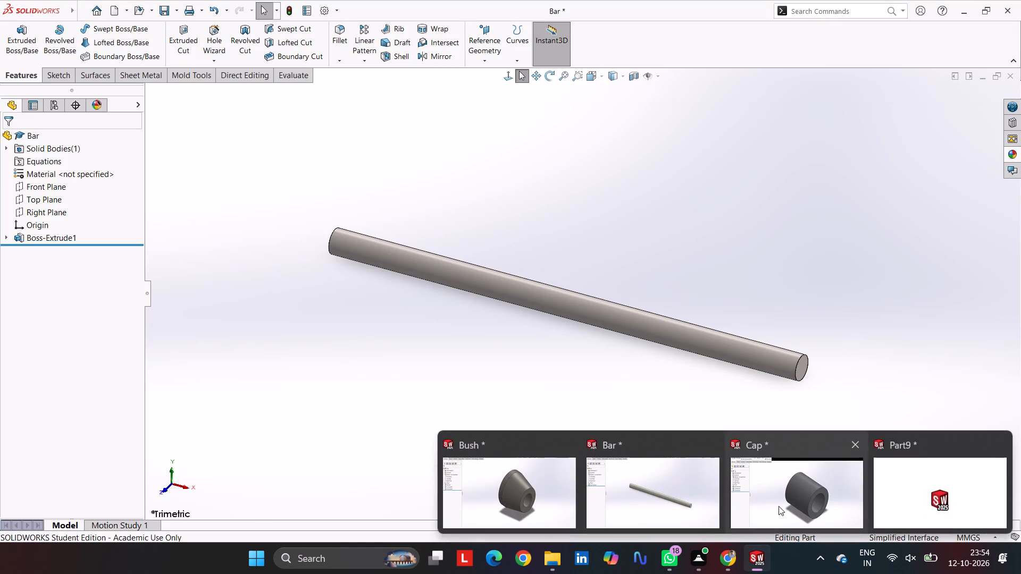
click(779, 506)
click(1015, 152)
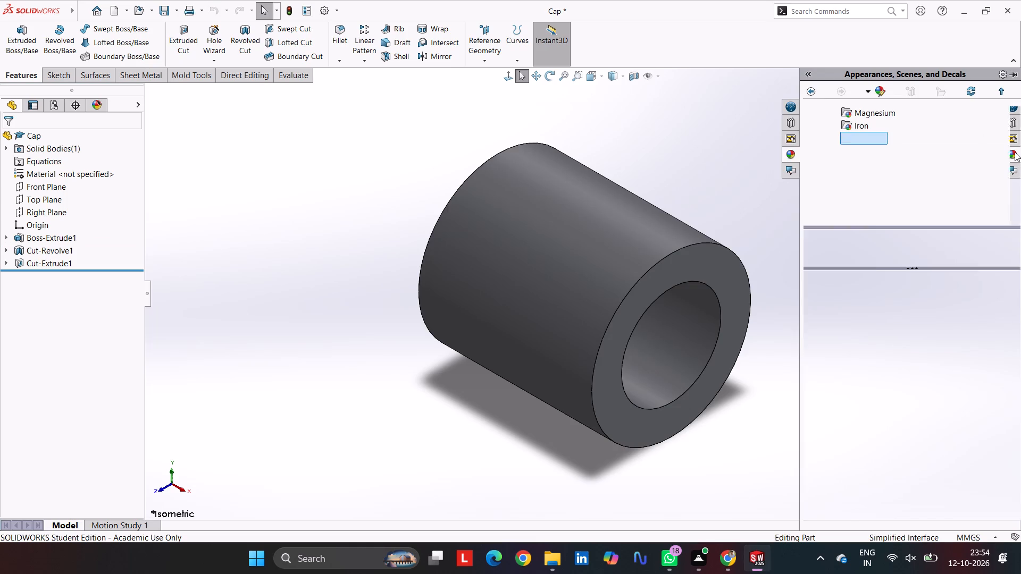
drag(840, 293, 578, 281)
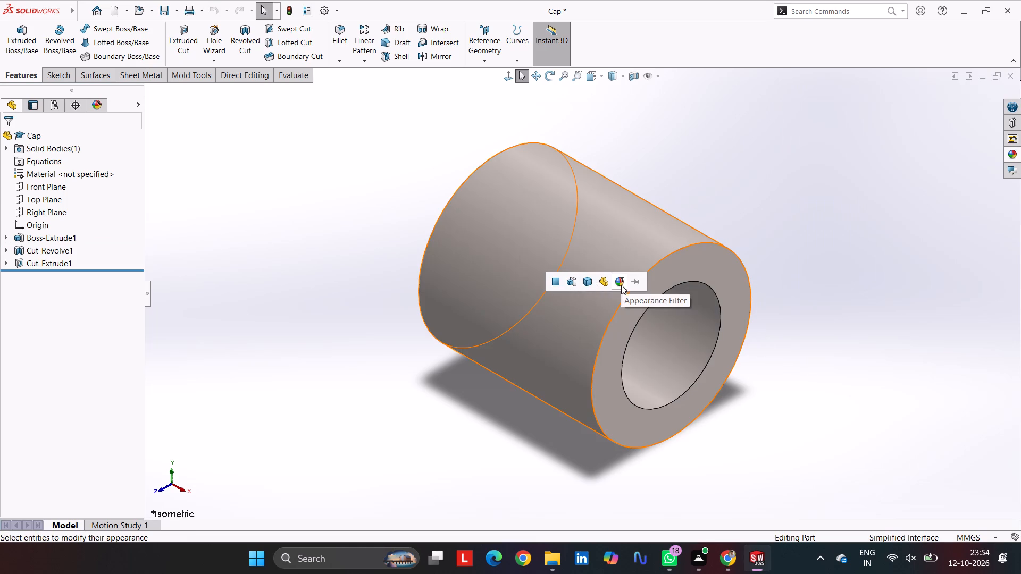
click(590, 282)
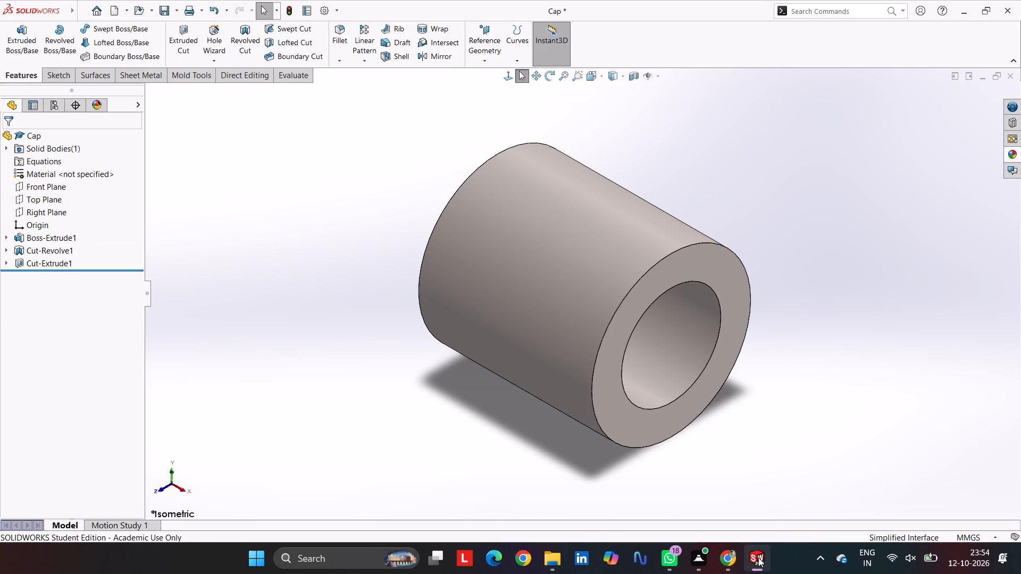
Return to the Bush part, save it, and print it to PDF as Bush in the C clamp Assembly folder, replacing the existing file.
click(926, 492)
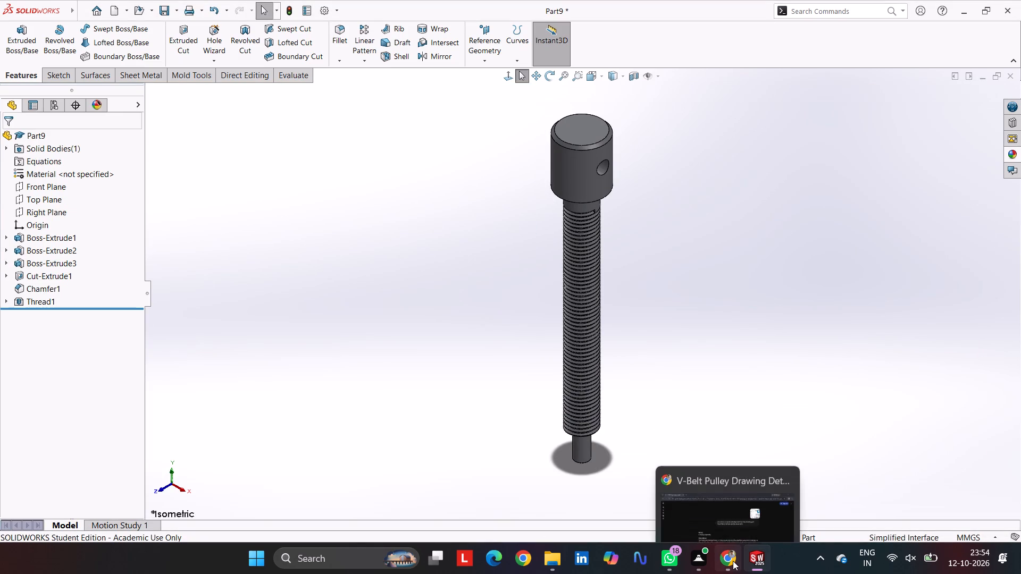
click(546, 487)
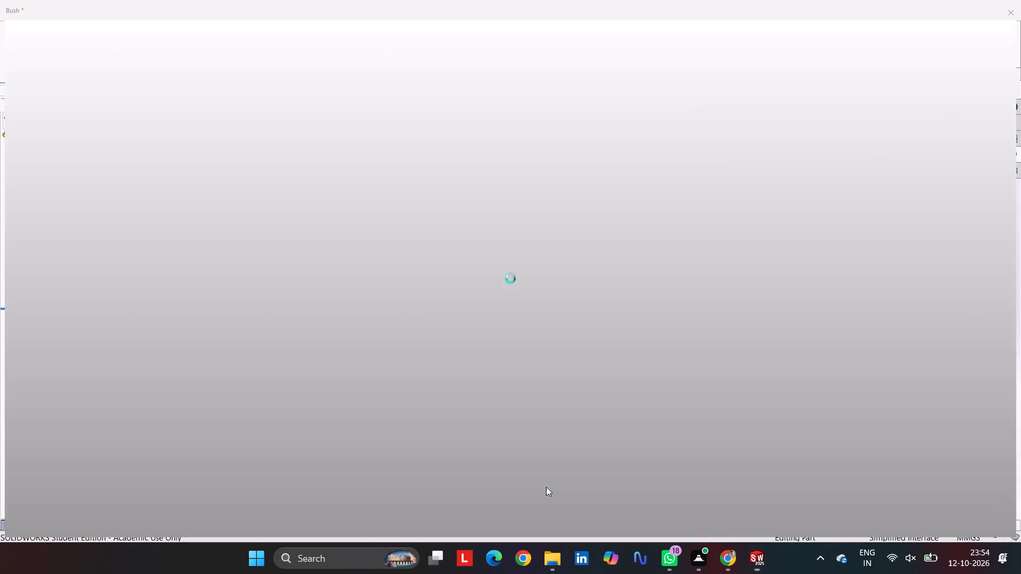
key(ctrl+s)
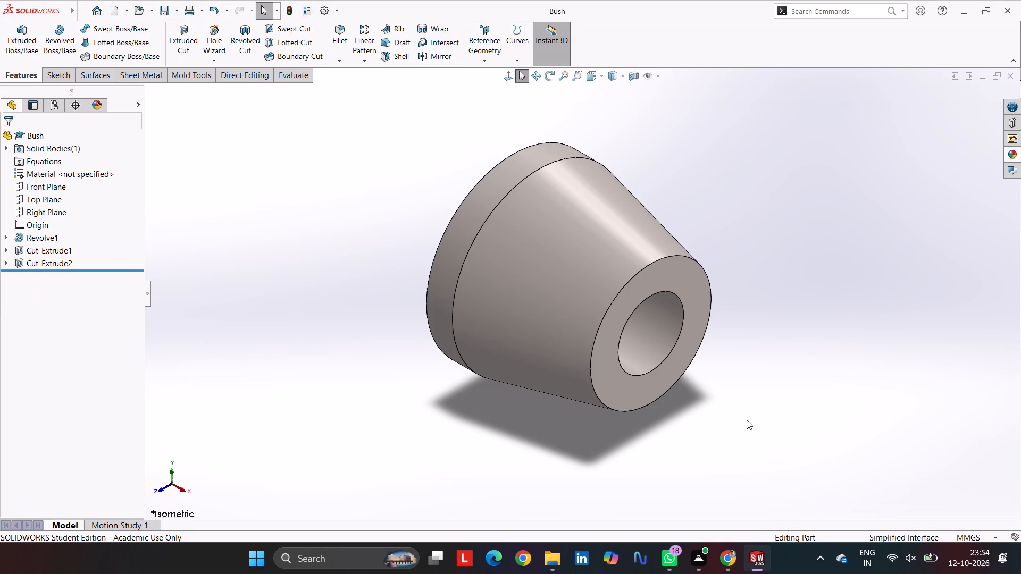
key(ctrl+p)
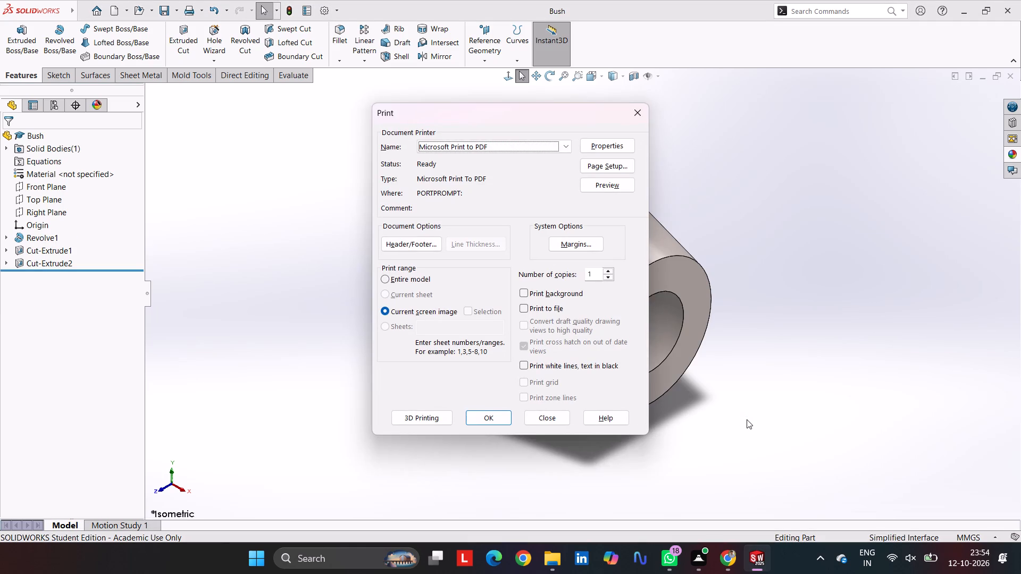
right_click(741, 421)
click(499, 414)
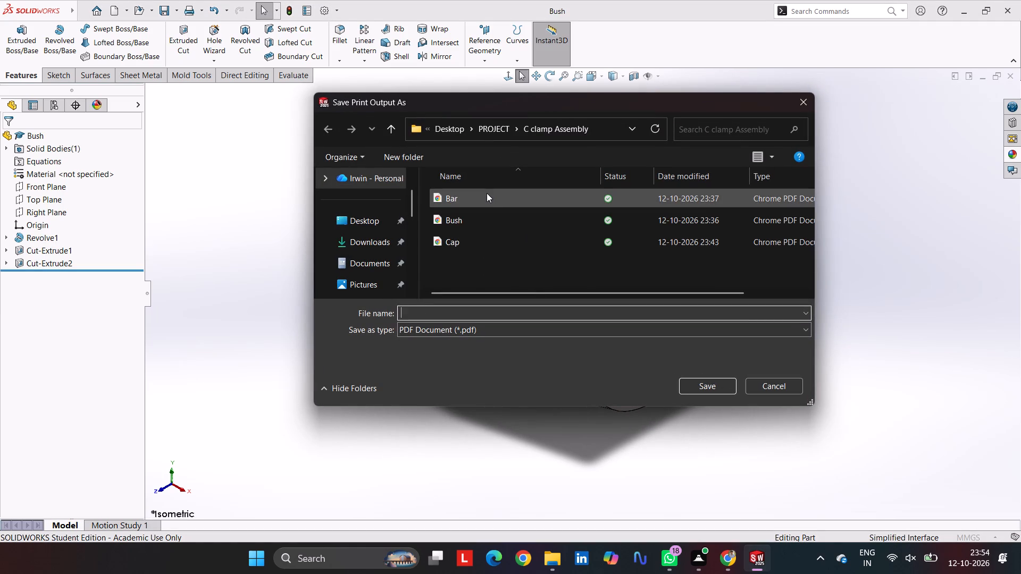
click(483, 216)
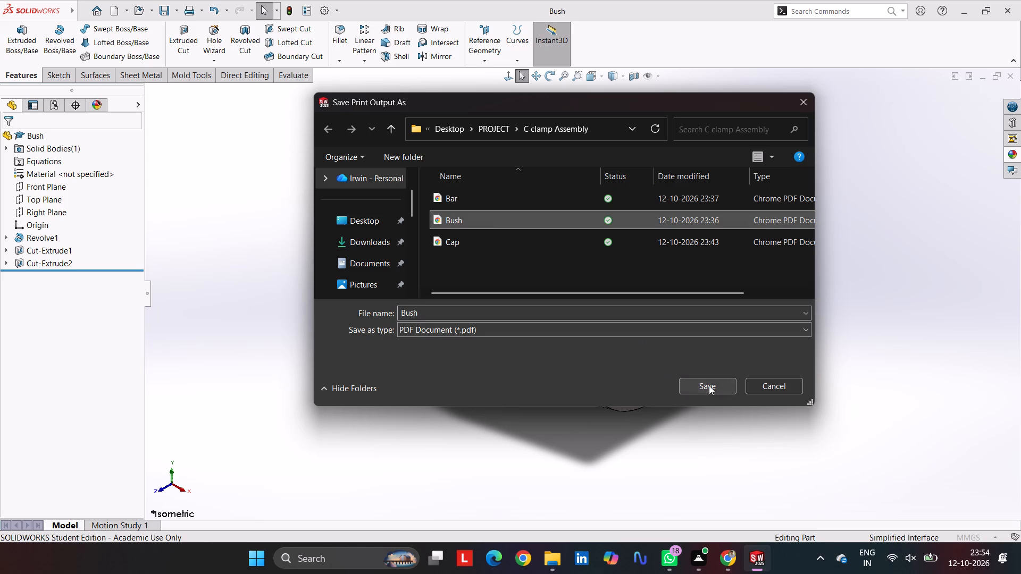
click(709, 385)
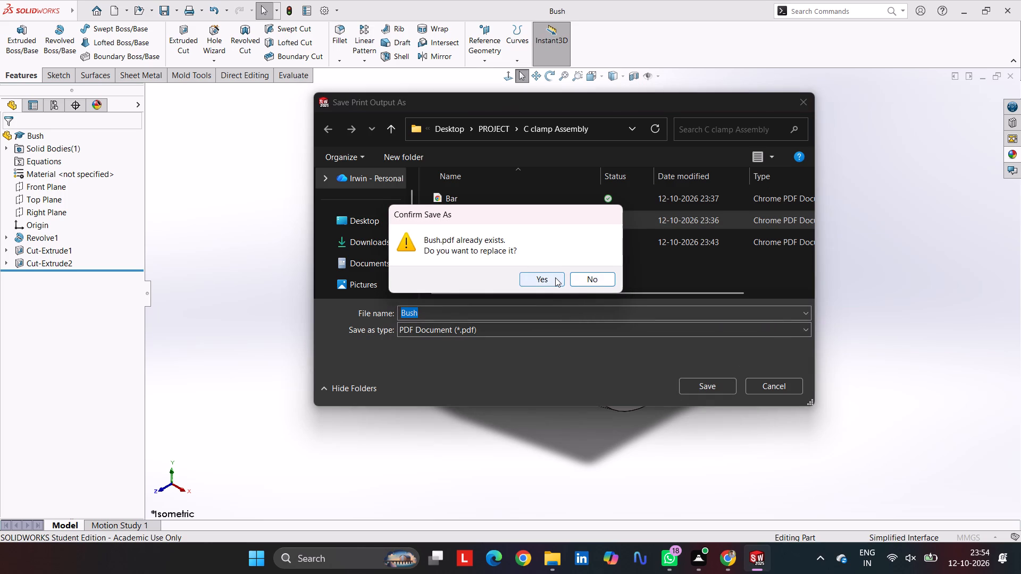
click(555, 277)
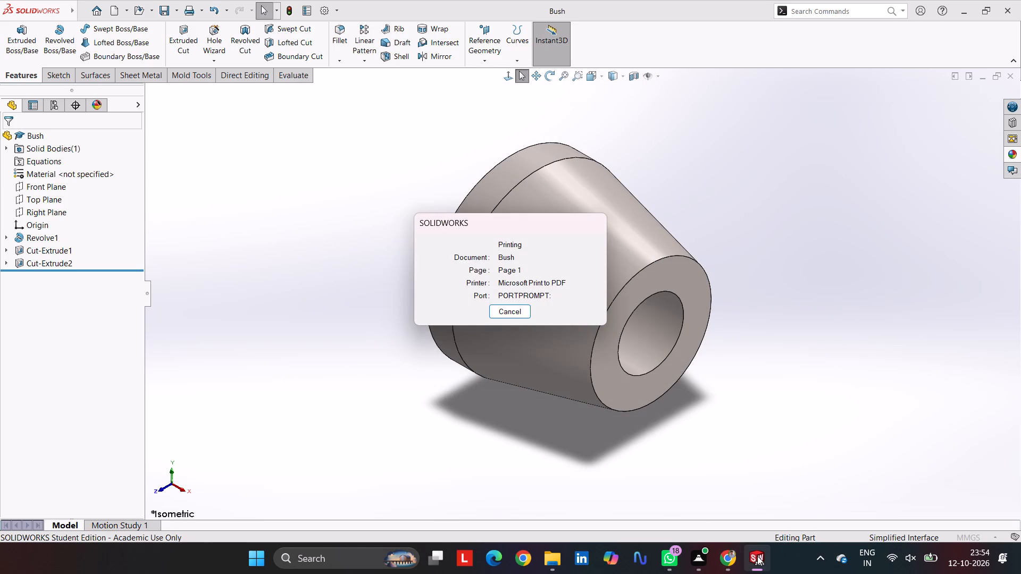
Switch to the Bar part, save it, and print it to PDF as Bar in the C clamp Assembly folder, replacing the existing file.
click(668, 495)
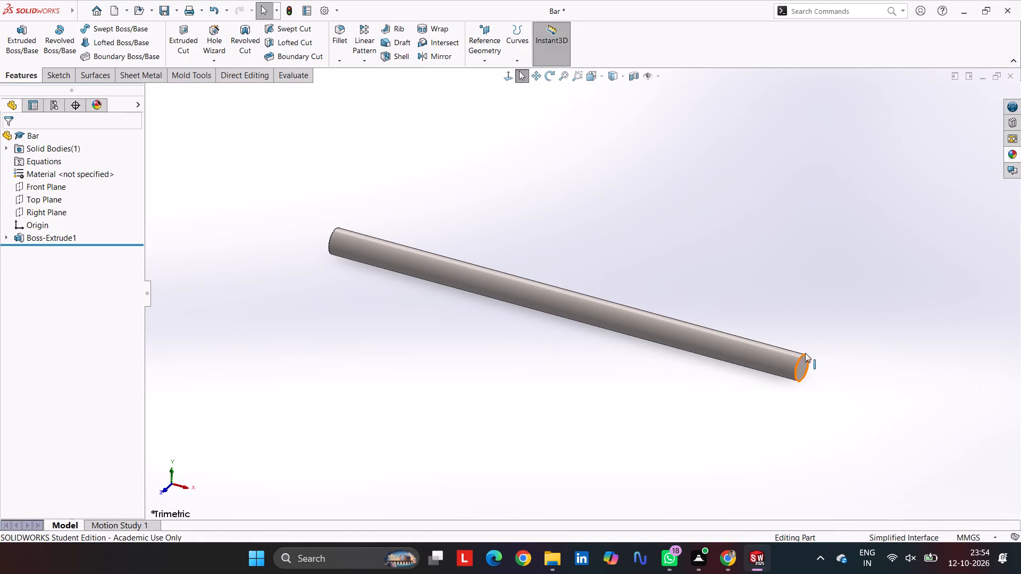
key(ctrl+s)
key(ctrl+p)
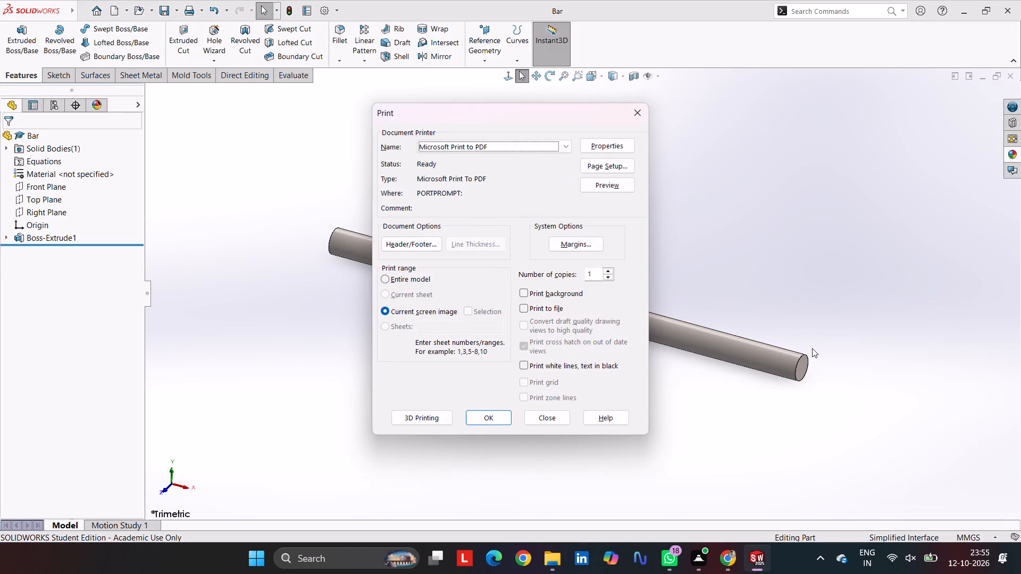
right_click(812, 348)
click(488, 416)
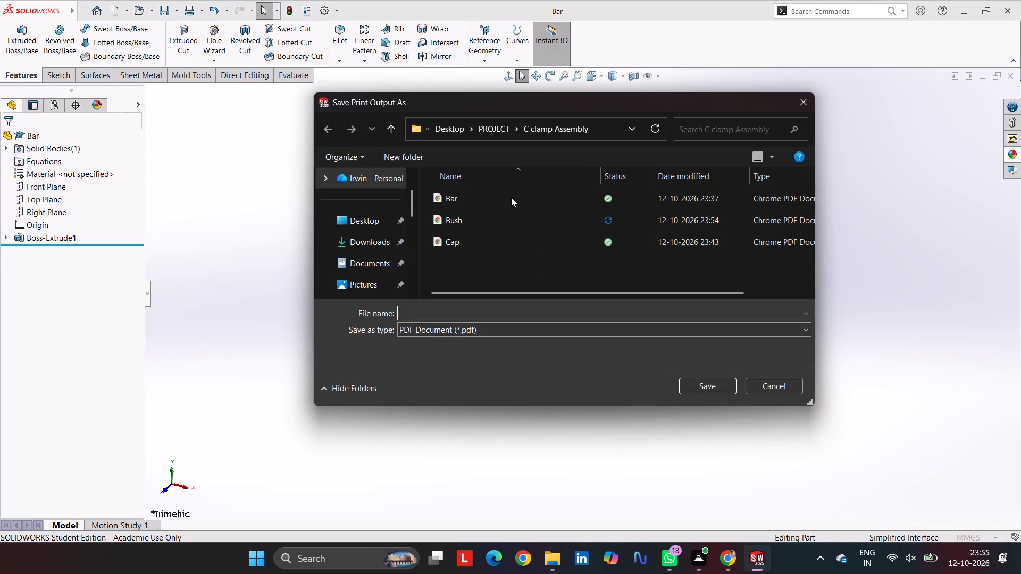
click(513, 193)
click(716, 388)
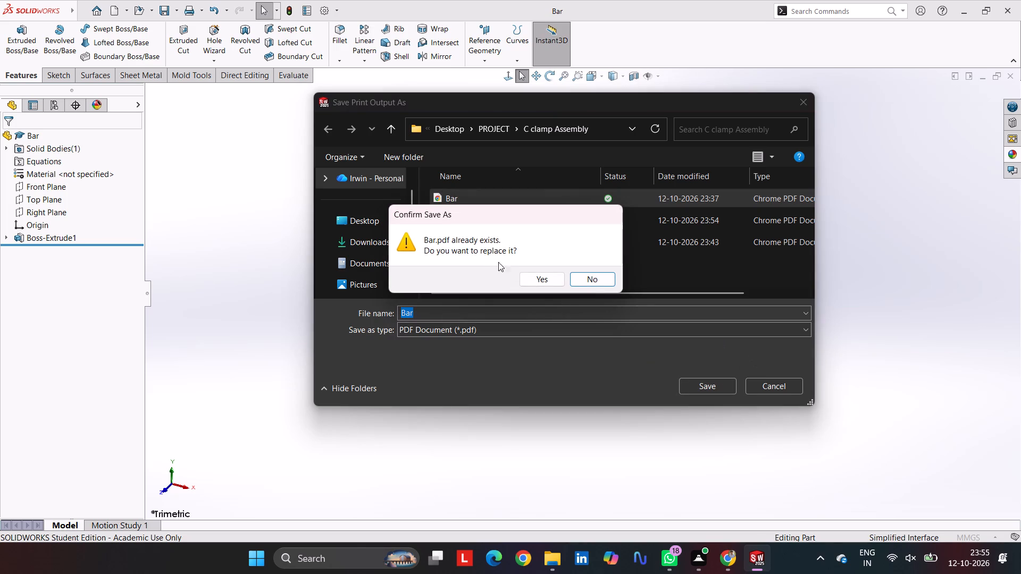
click(526, 273)
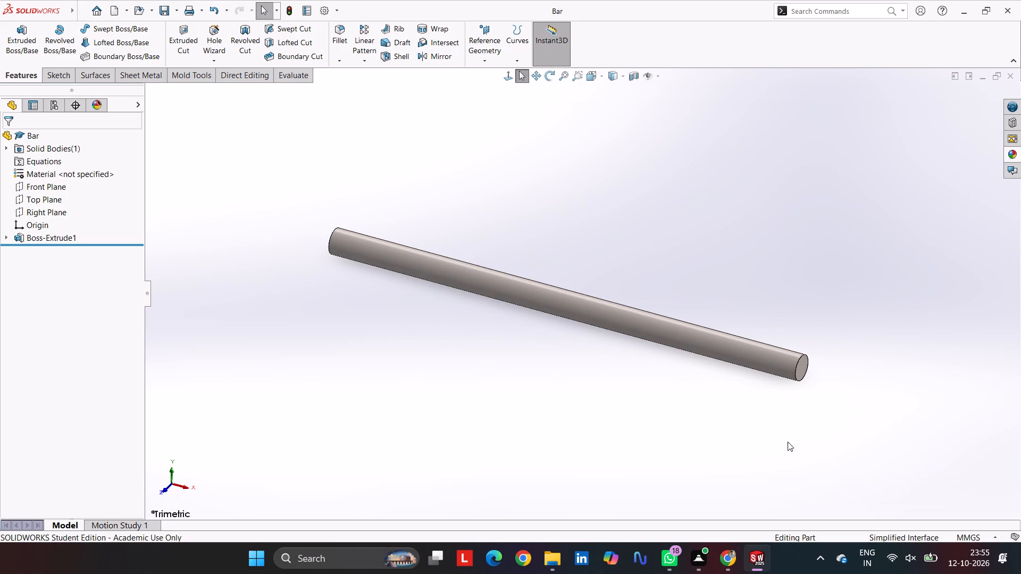
Switch to the Cap part, save it, and print it to PDF as Cap in the C clamp Assembly folder, replacing the existing file.
click(815, 488)
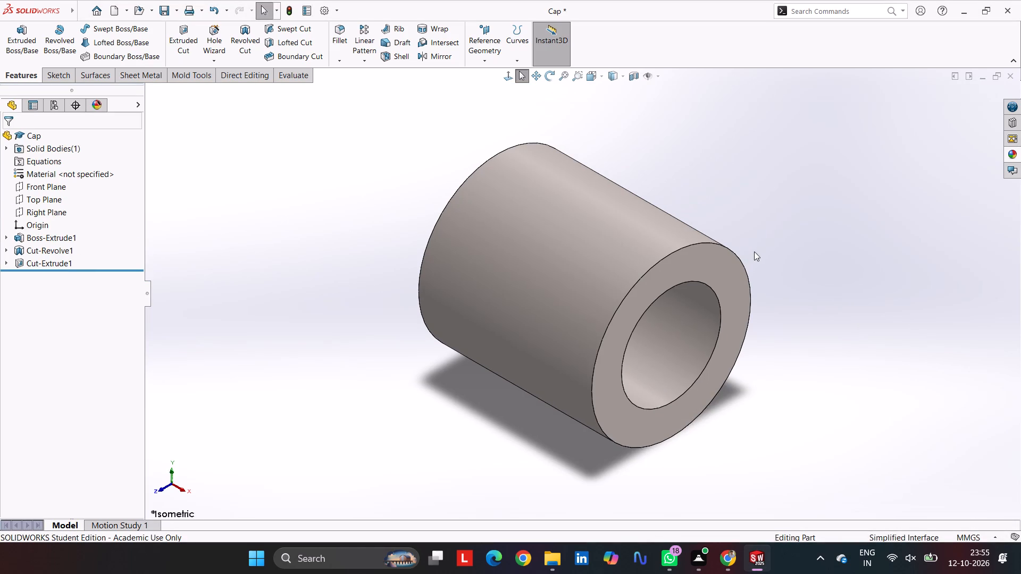
key(ctrl+s)
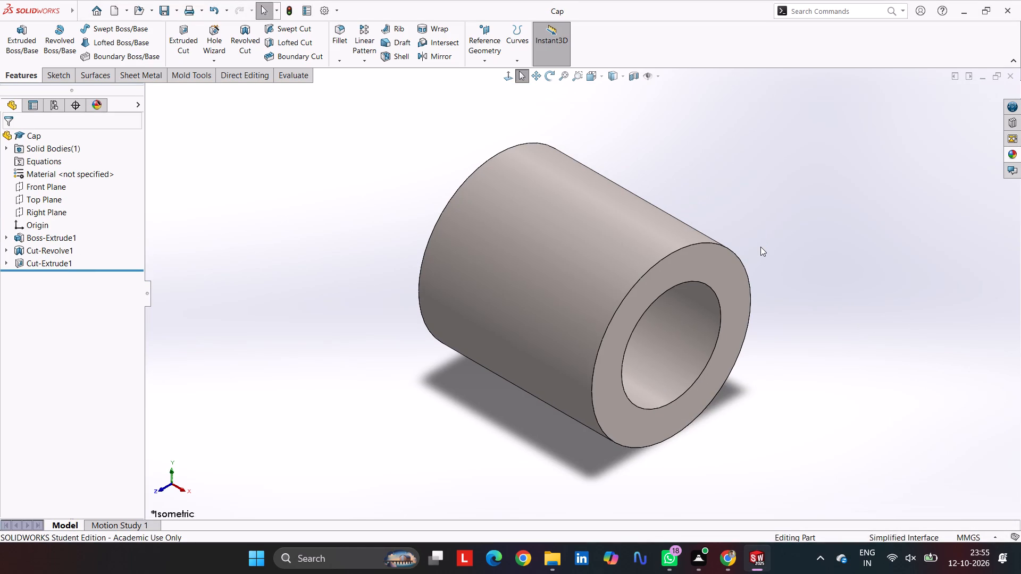
key(ctrl+p)
right_click(760, 247)
key(Escape)
key(ctrl+s)
key(ctrl+p)
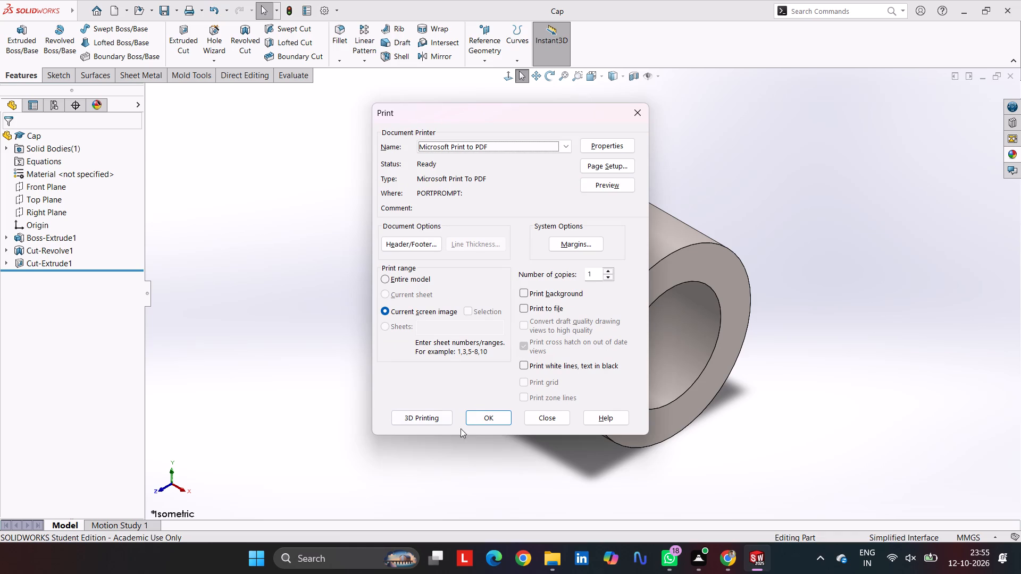
click(483, 419)
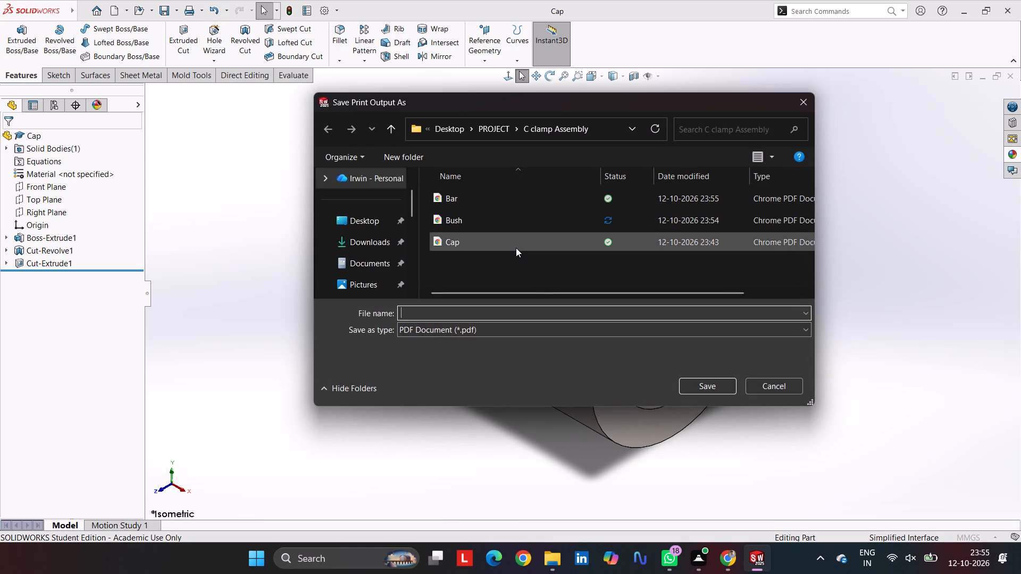
click(516, 243)
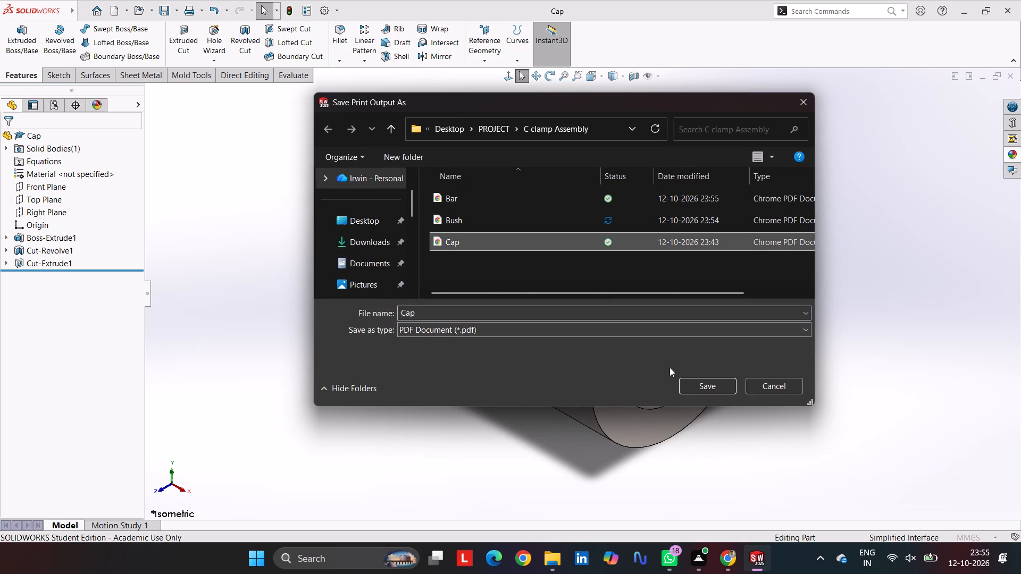
click(695, 381)
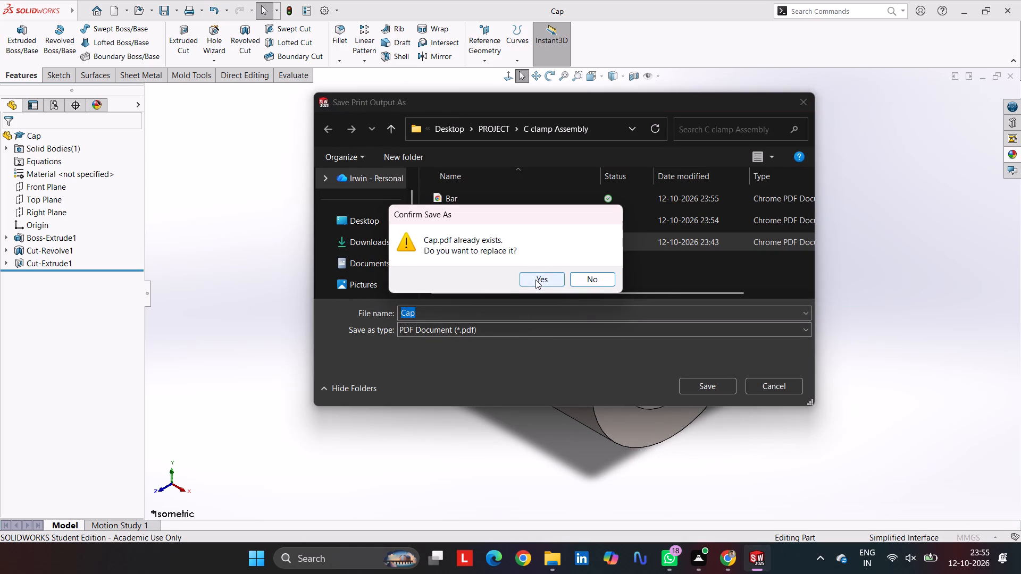
click(535, 280)
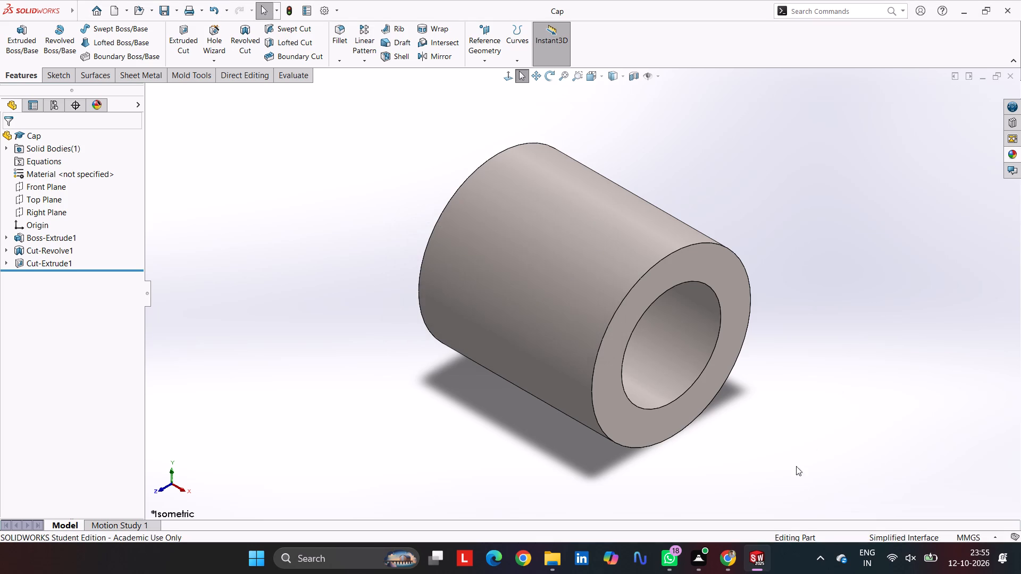
Switch to the unsaved threaded screw part and save it as Screw in the C clamp Assembly folder.
click(764, 556)
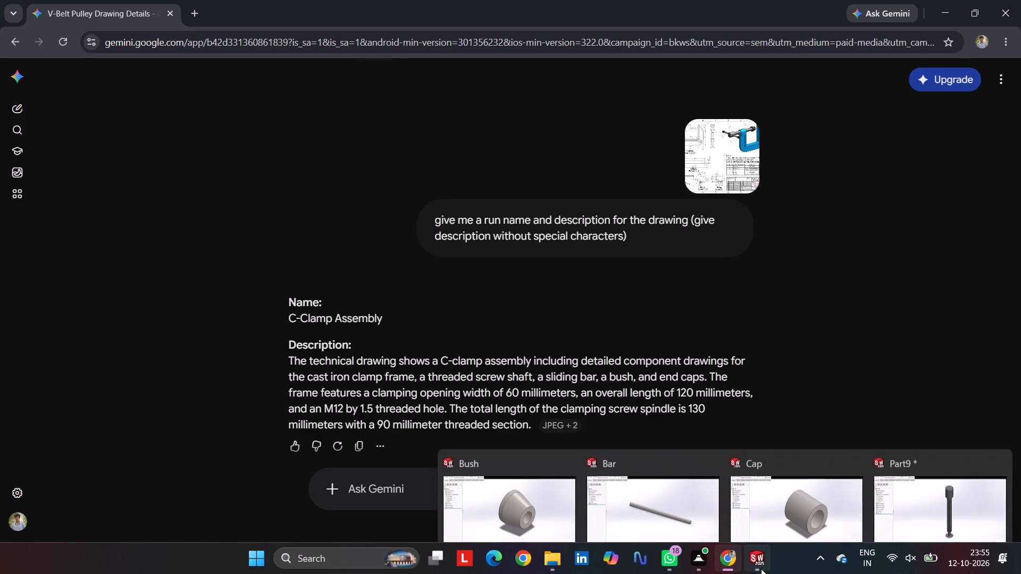
click(890, 503)
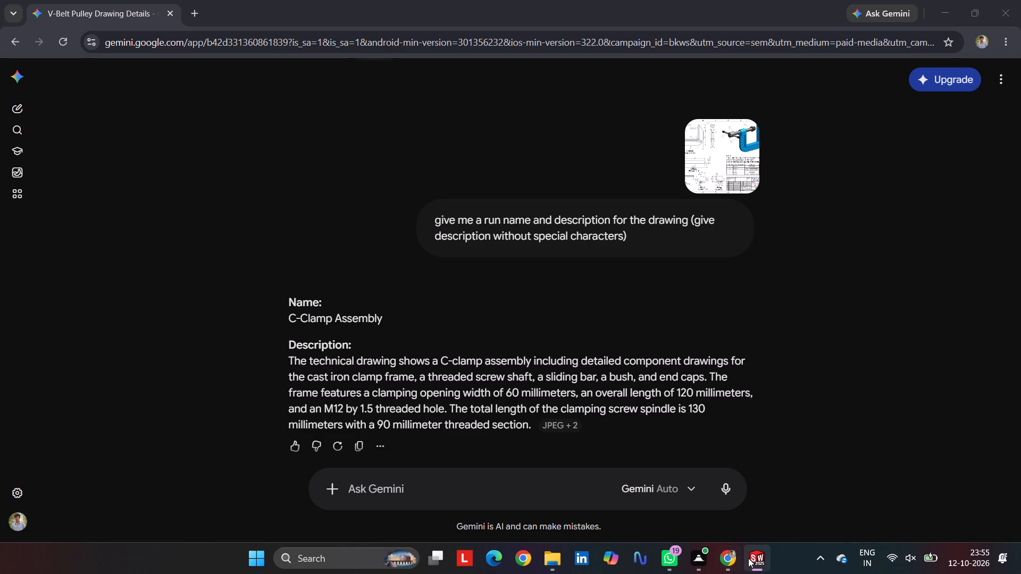
click(748, 558)
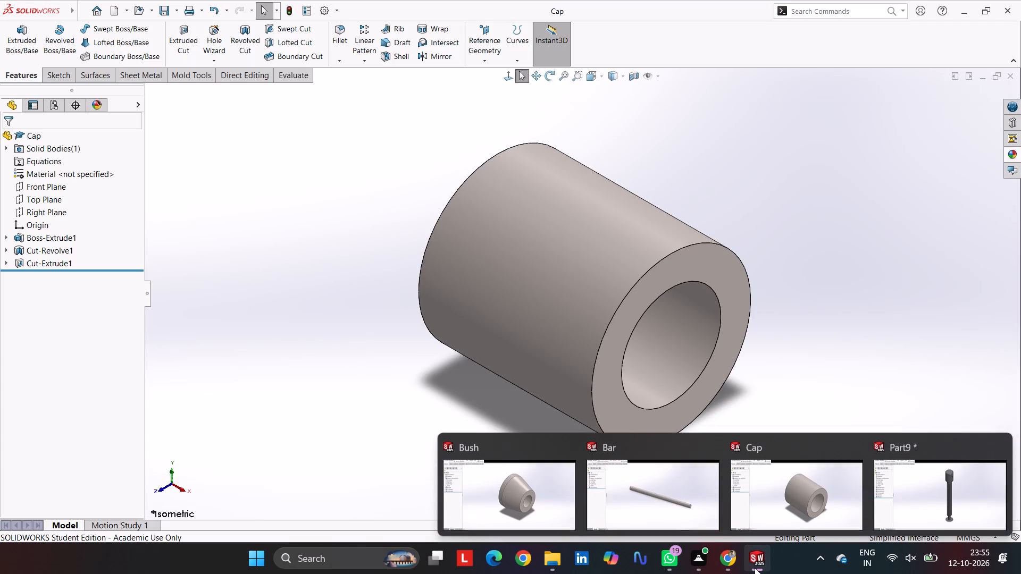
click(949, 499)
click(905, 404)
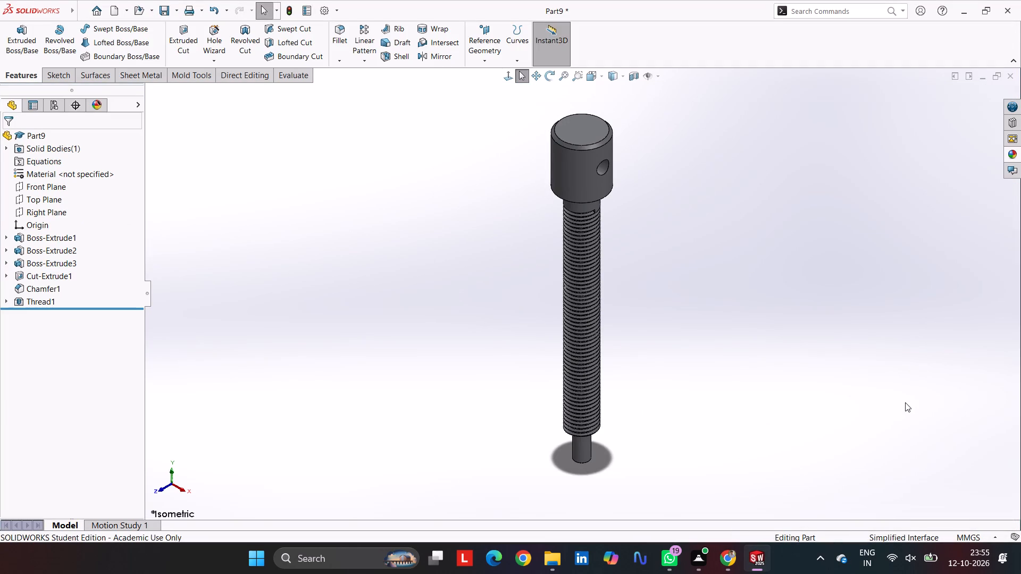
key(ctrl+s)
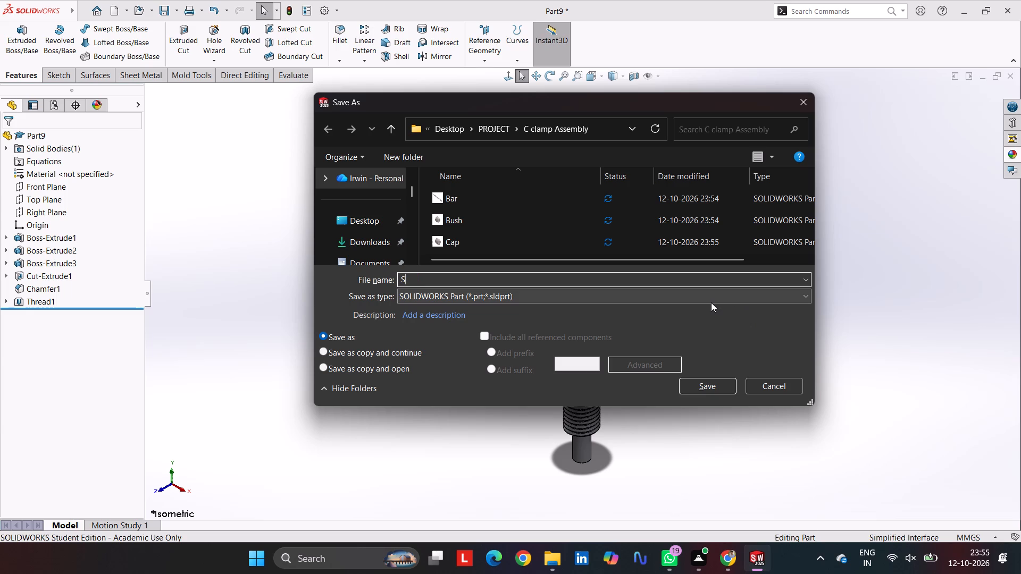
text(crew)
click(727, 379)
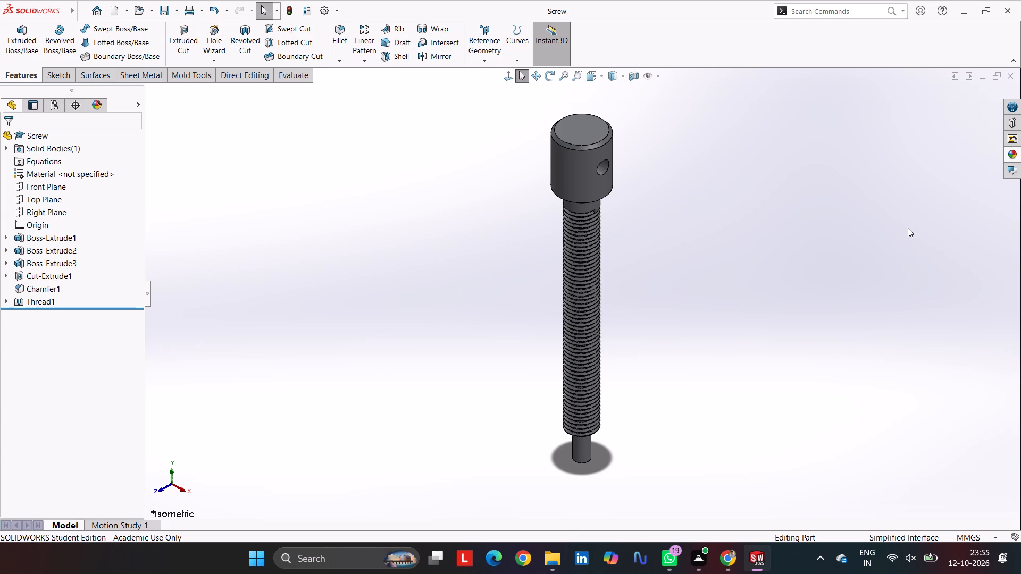
Print the current screen image of the Screw part to PDF as Screw in the C clamp Assembly folder.
key(ctrl+p)
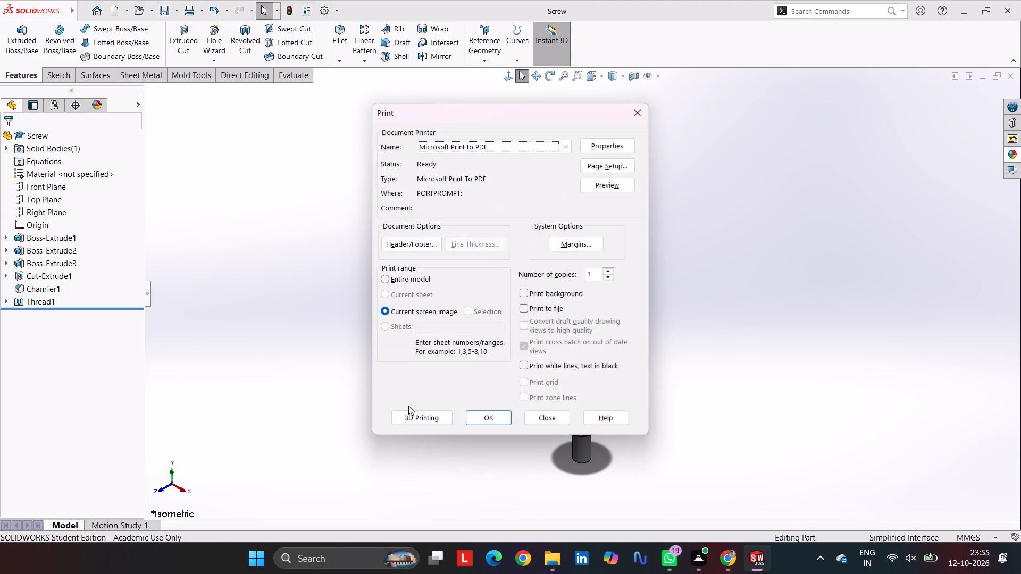
click(495, 415)
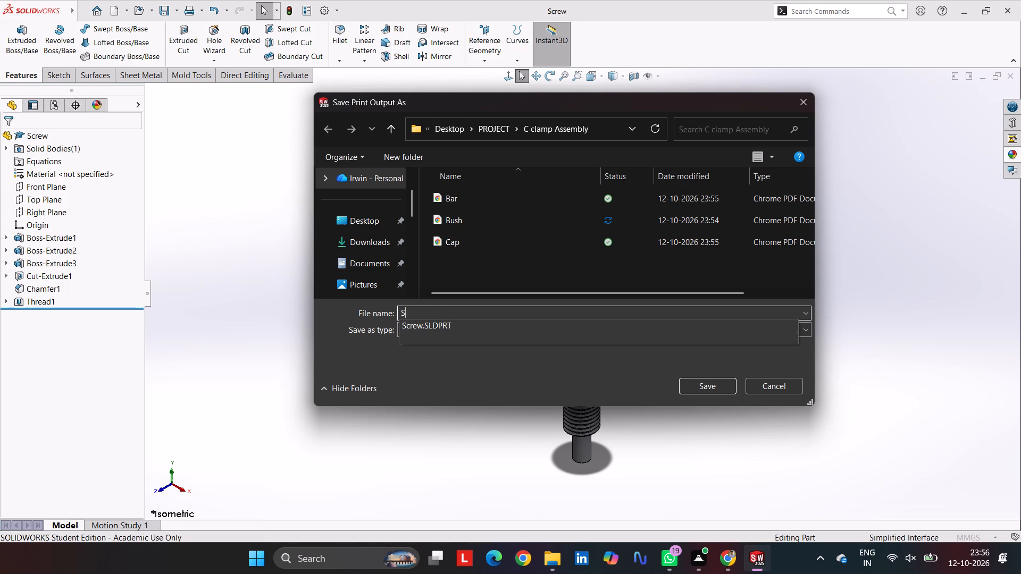
text(crew)
key(Return)
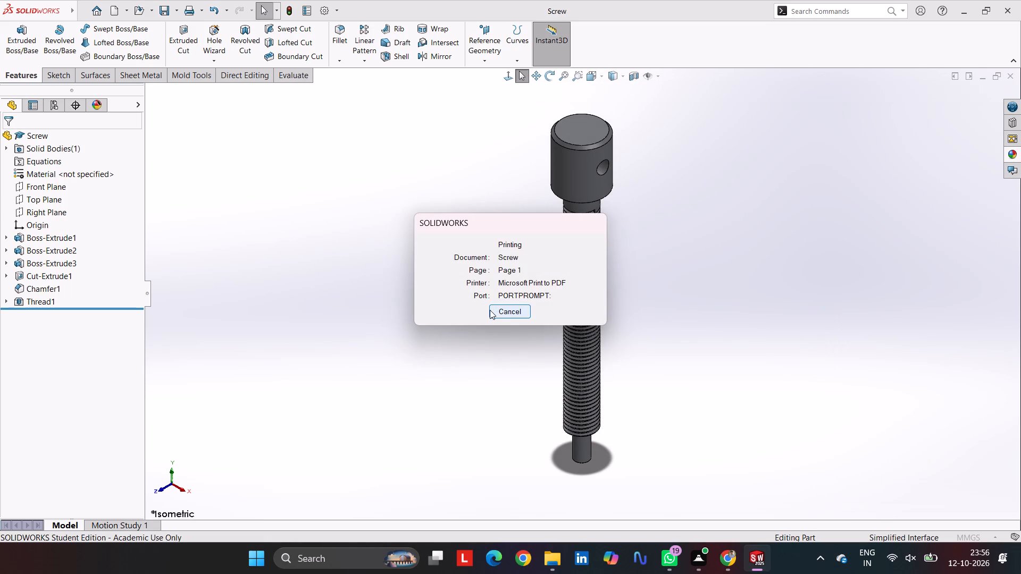
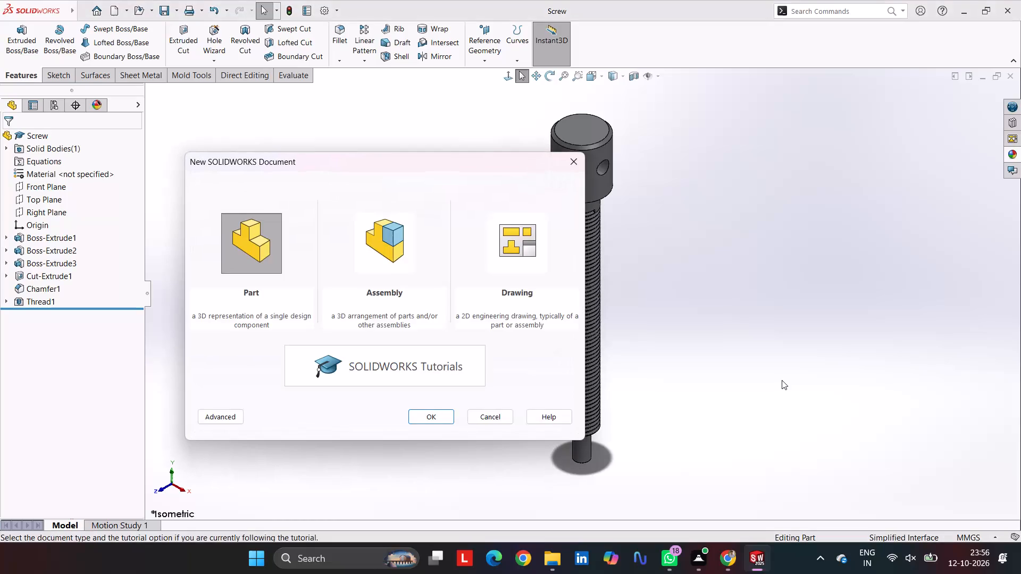
Create a new part document and start a sketch on the Right Plane.
click(434, 418)
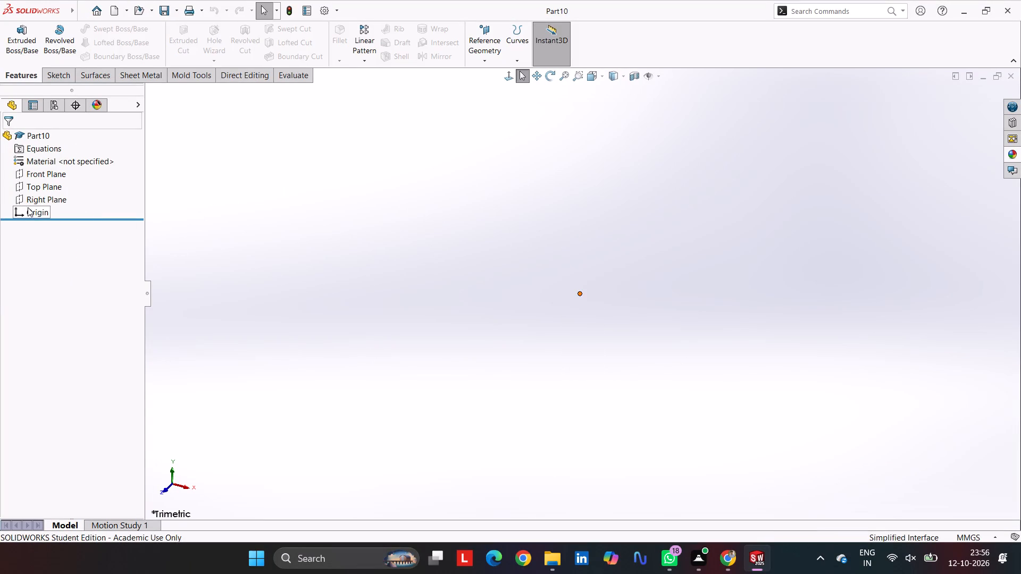
click(45, 197)
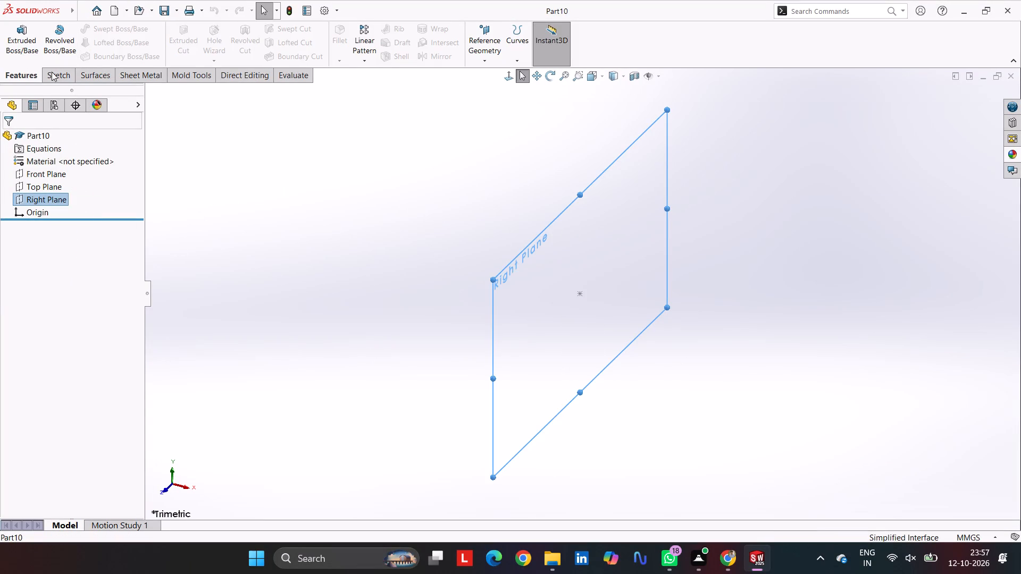
click(55, 76)
click(24, 40)
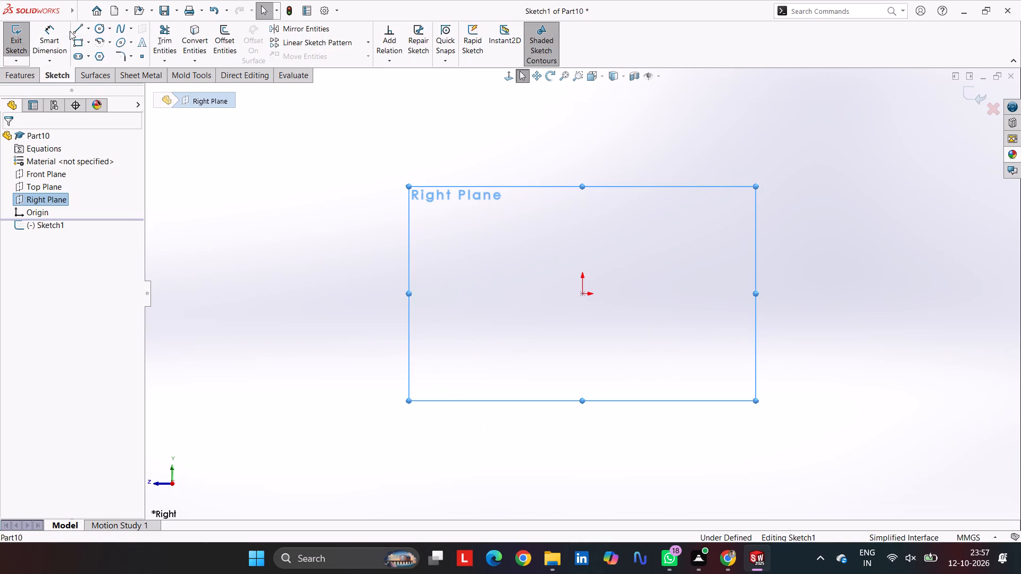
Draw infinite-length horizontal and vertical construction lines through the origin.
click(71, 30)
click(79, 30)
click(46, 229)
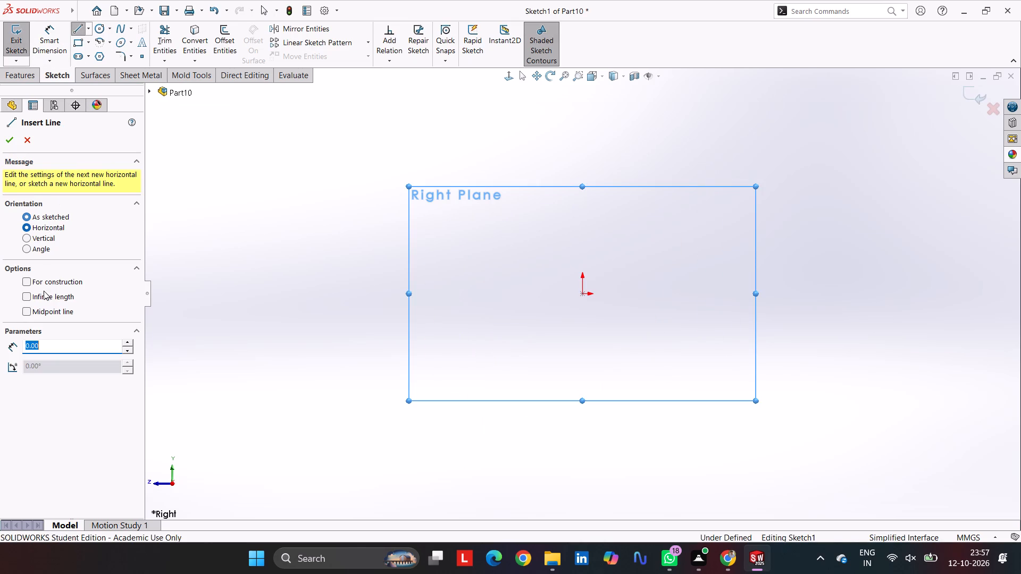
click(59, 282)
click(58, 295)
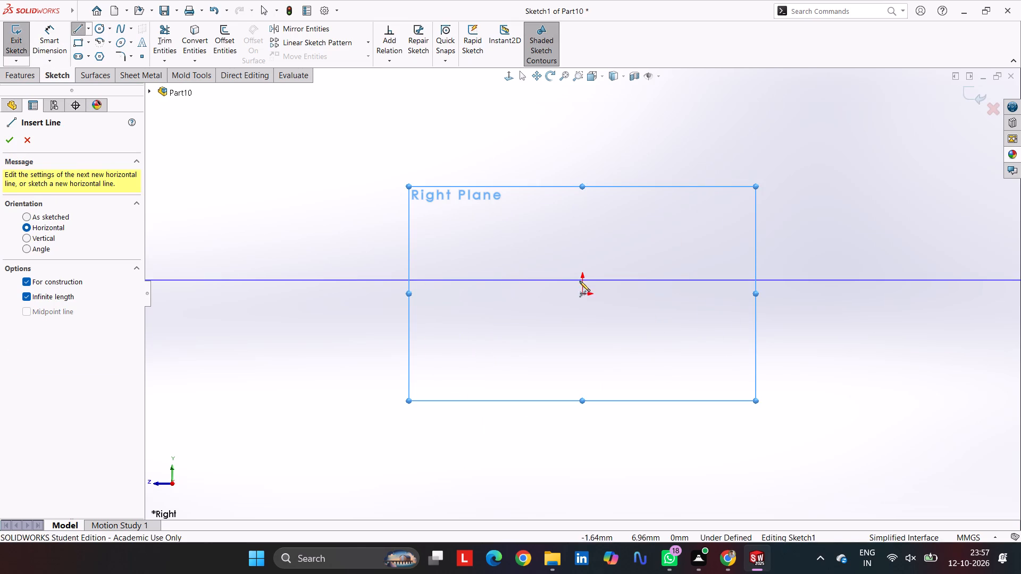
click(583, 294)
click(7, 142)
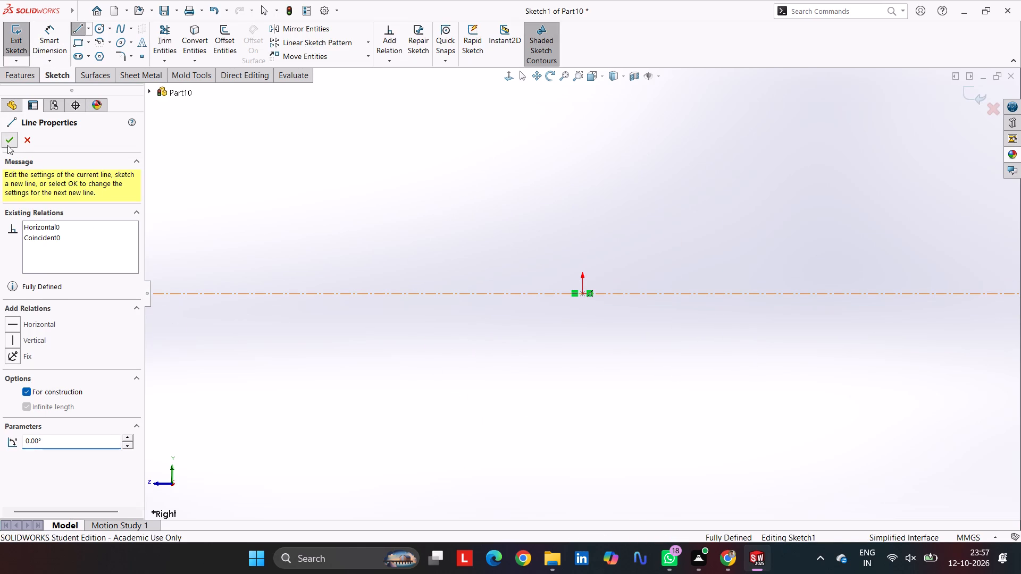
click(55, 237)
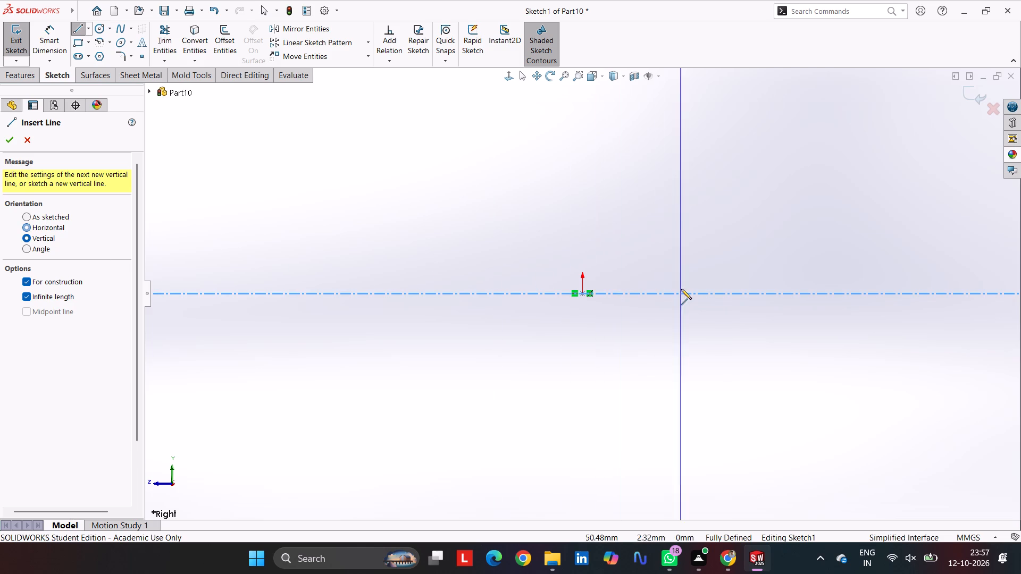
click(584, 293)
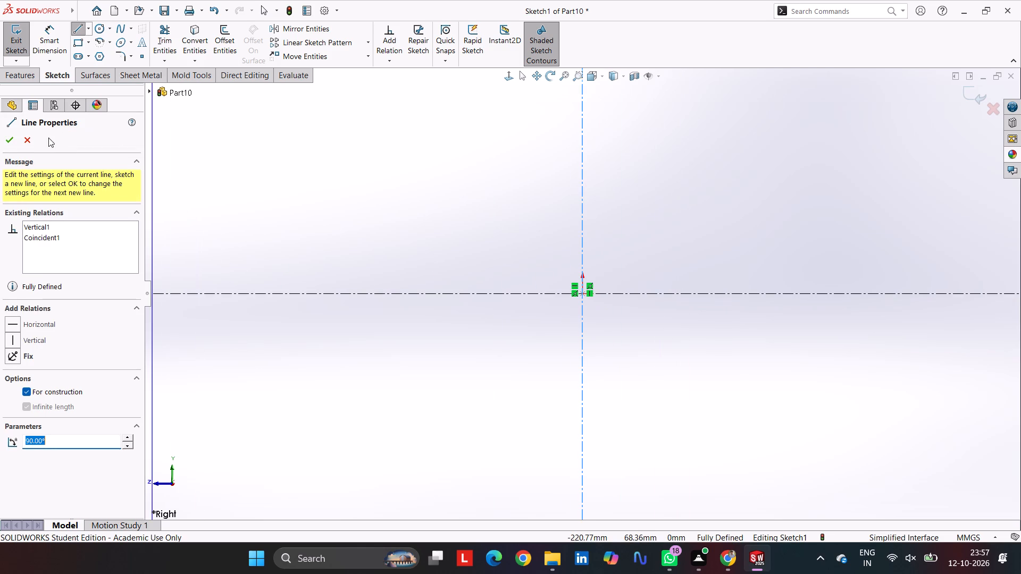
click(5, 143)
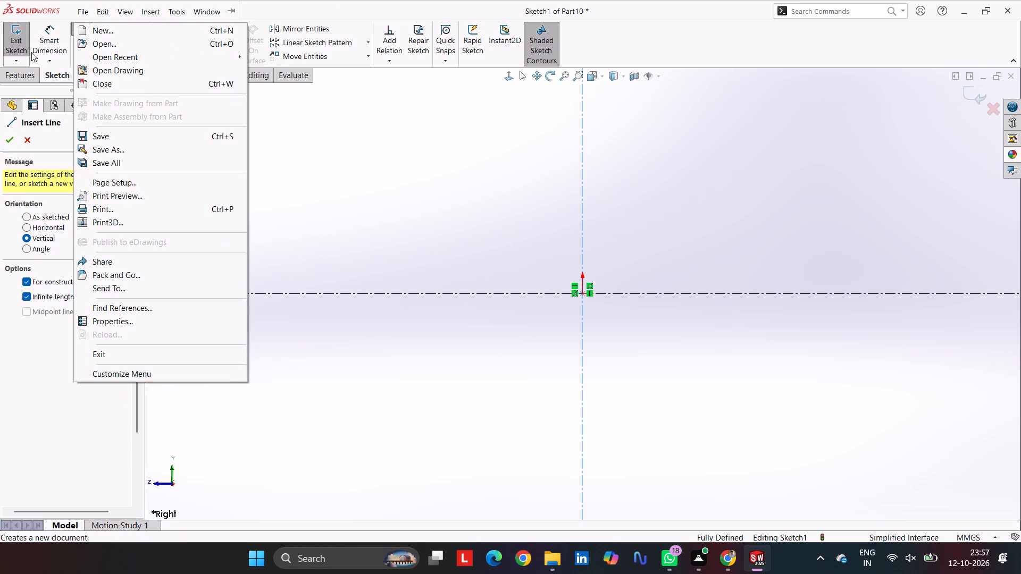
Sketch connected lines: about 88 mm down to the origin, along the horizontal centreline, up, slanting inward, and about 79 mm back down; undo any extra inner line.
click(52, 31)
click(77, 28)
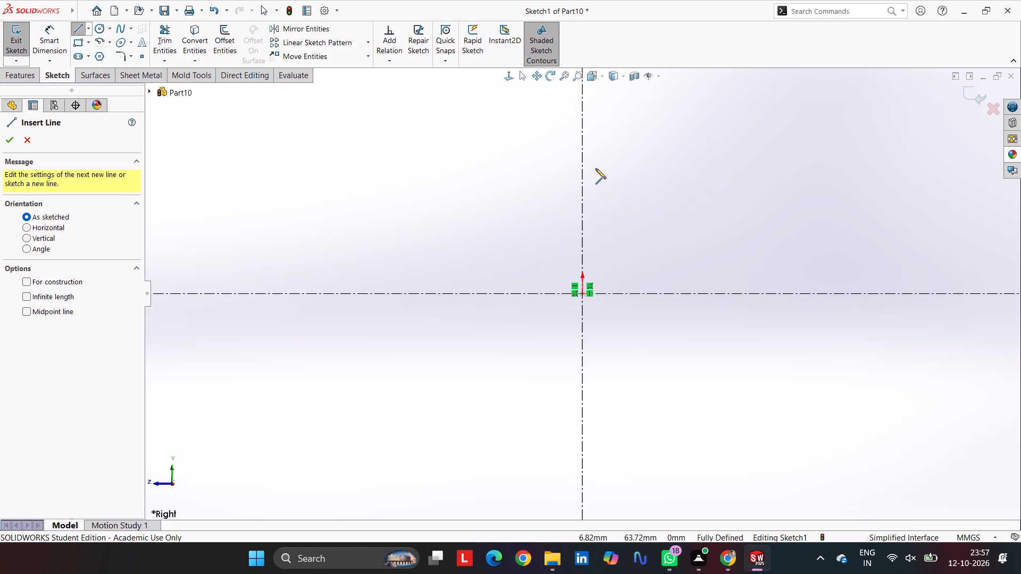
click(581, 123)
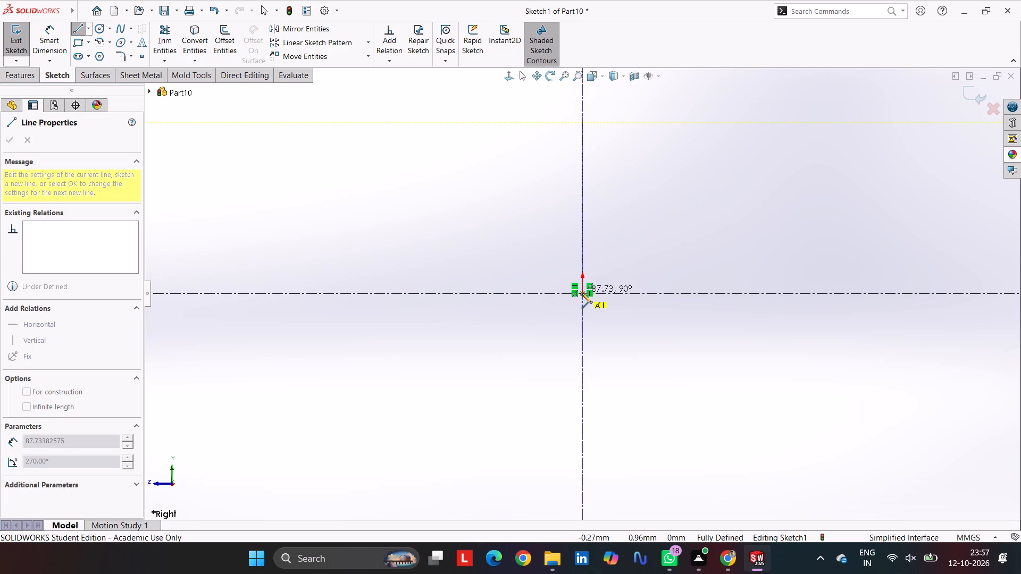
click(582, 293)
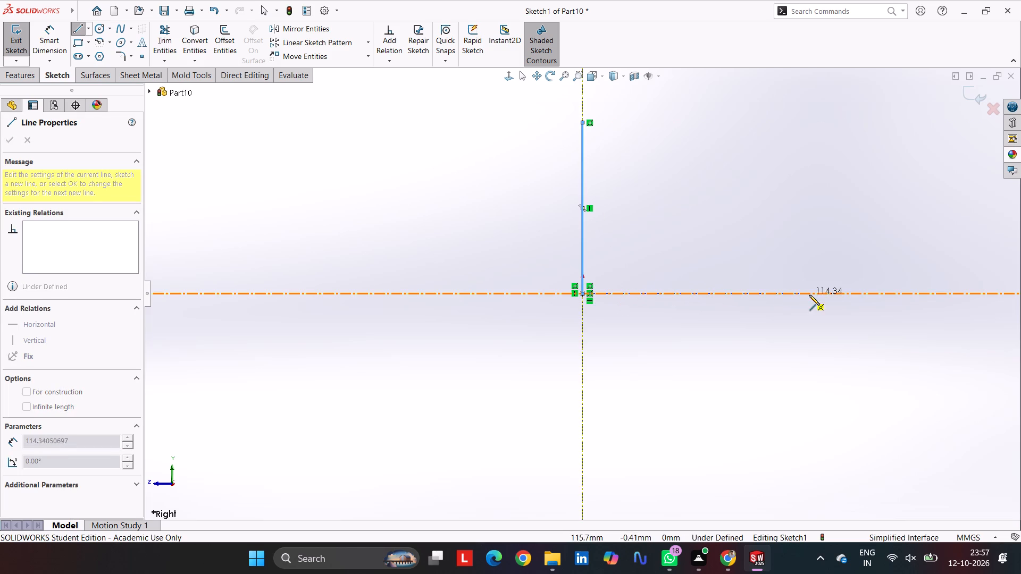
click(866, 291)
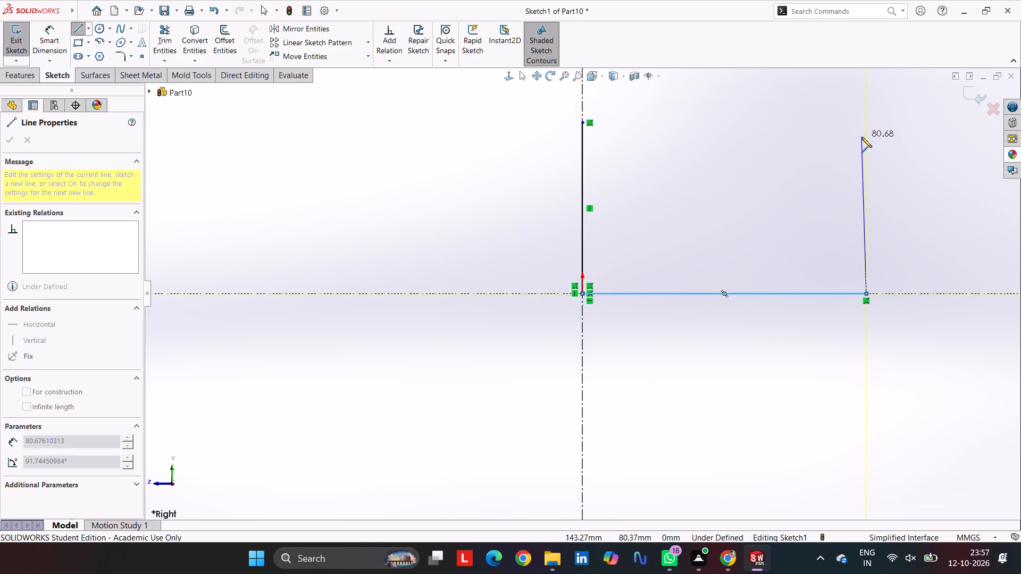
click(865, 151)
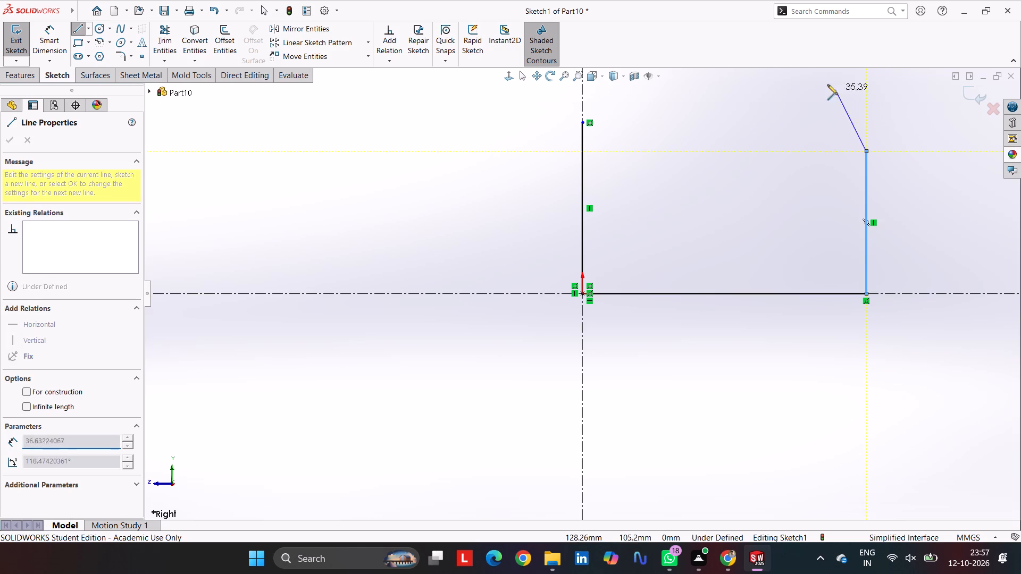
click(828, 73)
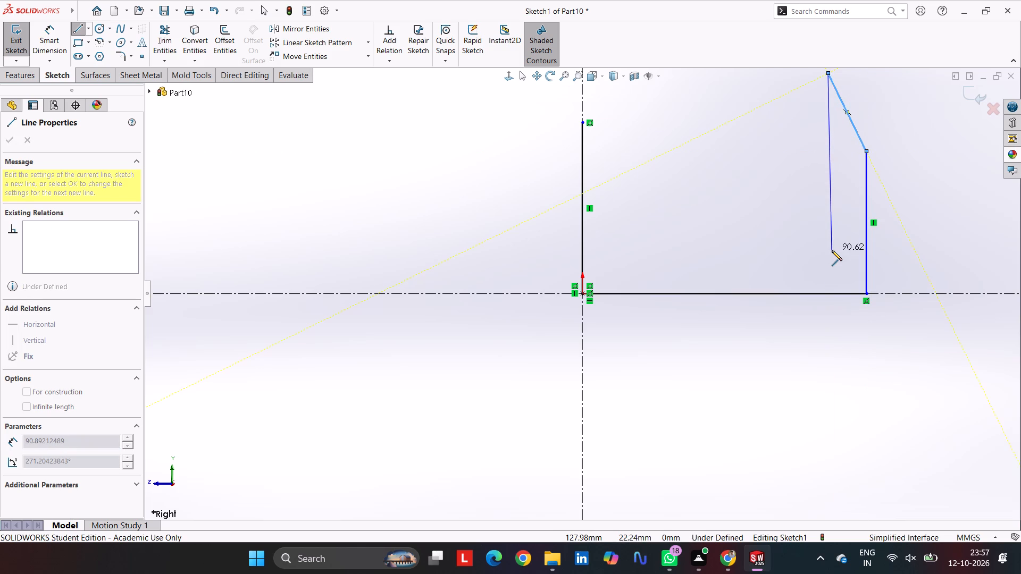
click(832, 227)
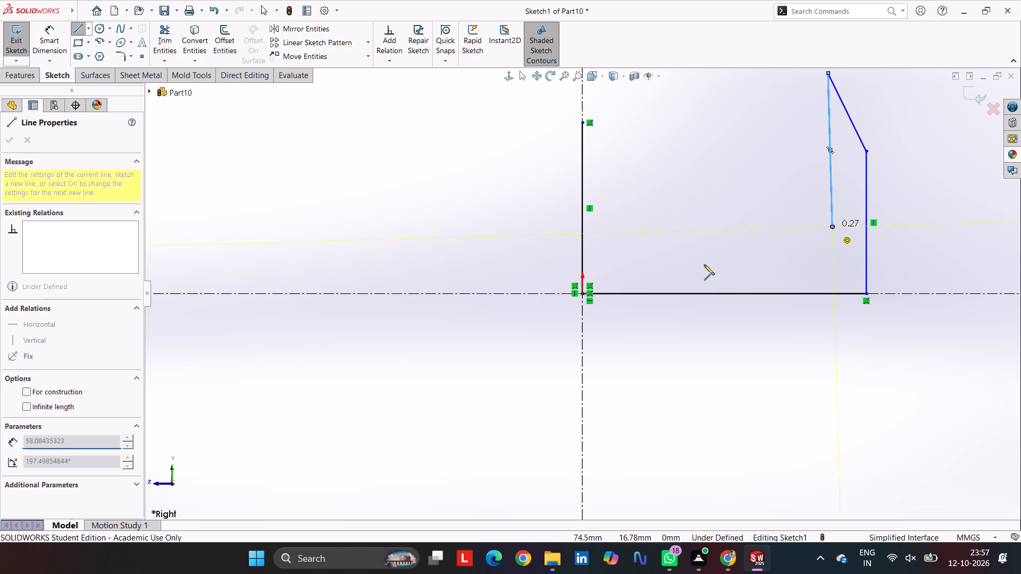
click(627, 234)
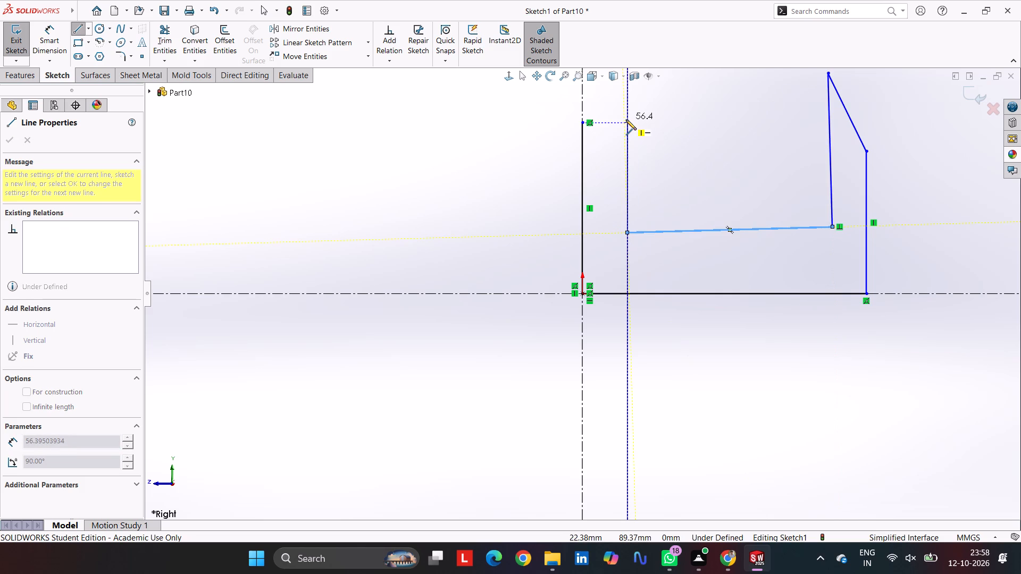
key(ctrl+z)
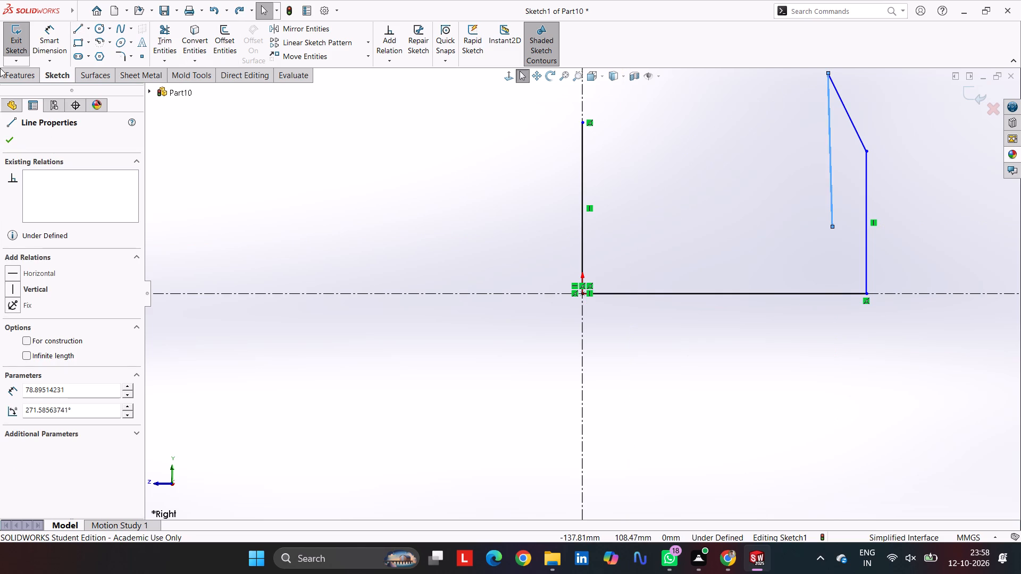
Close the U-shaped profile with a top edge about 25 mm long, a vertical inner edge, and a horizontal line to the open inner endpoint.
click(72, 31)
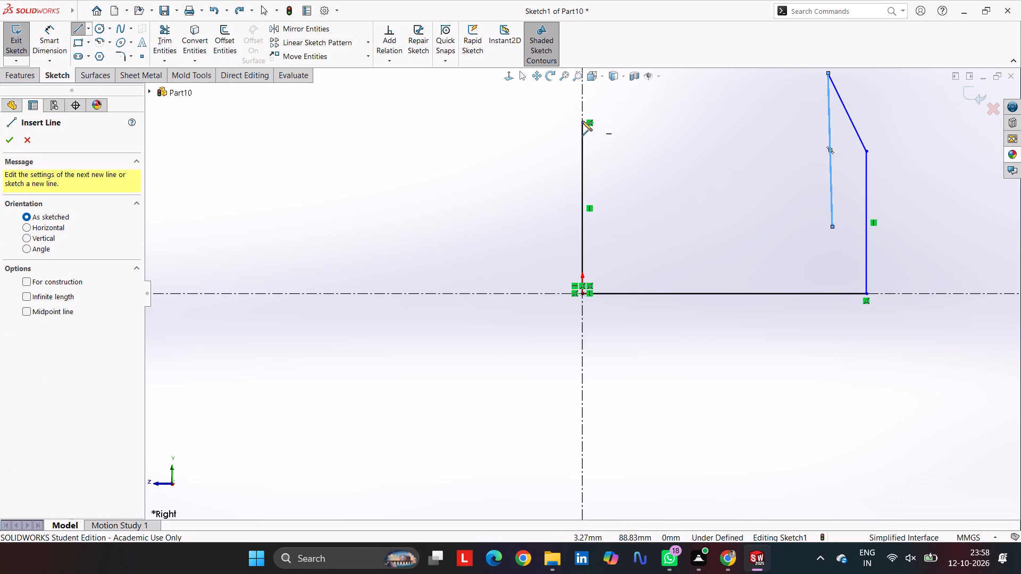
click(583, 122)
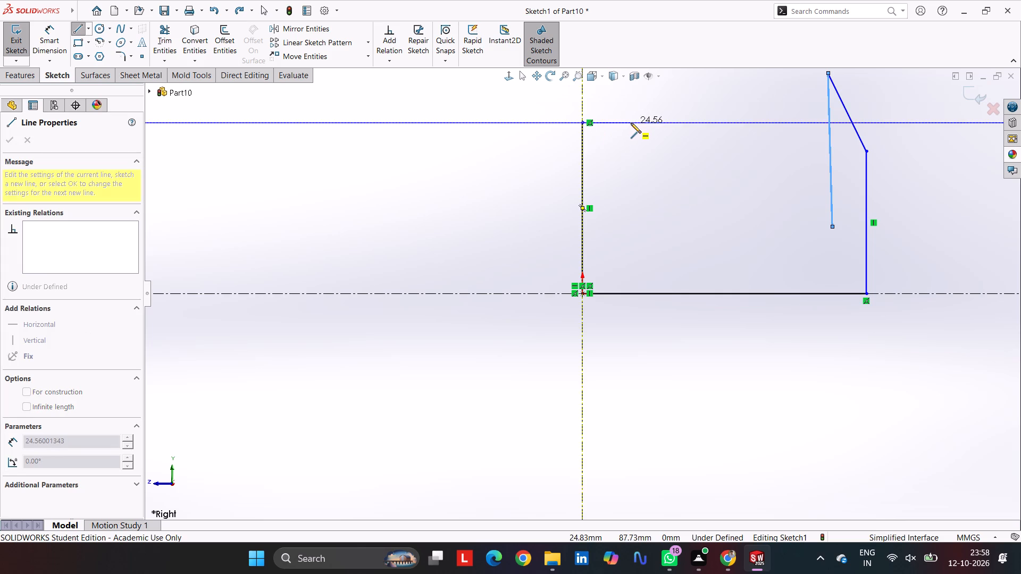
click(631, 123)
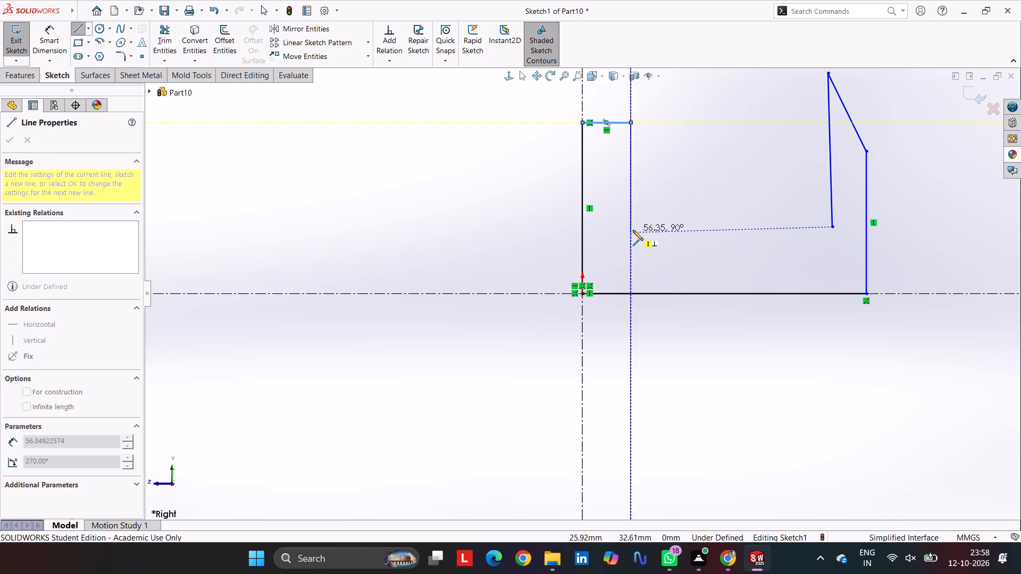
click(633, 226)
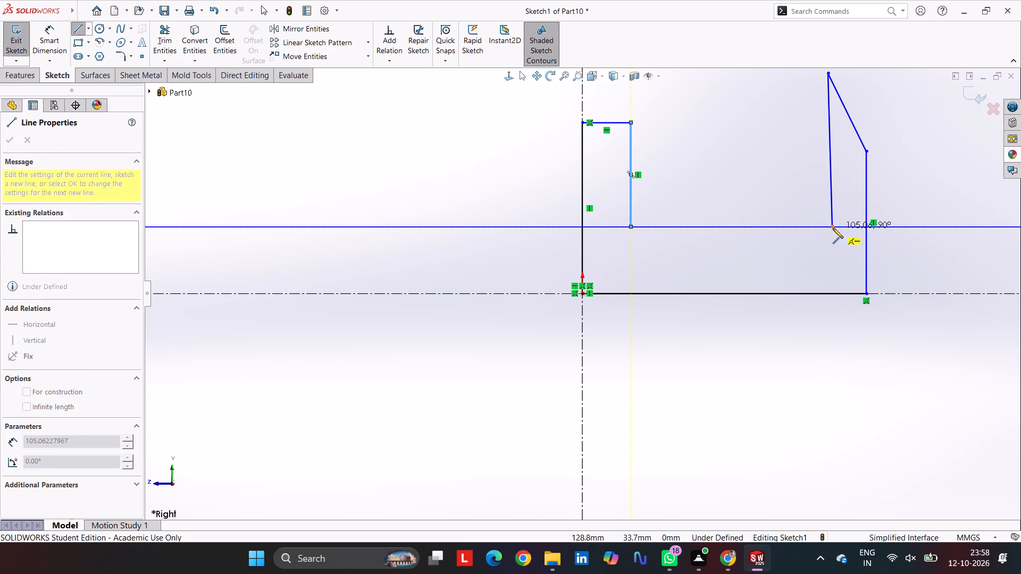
click(832, 228)
key(Escape)
key(Escape)
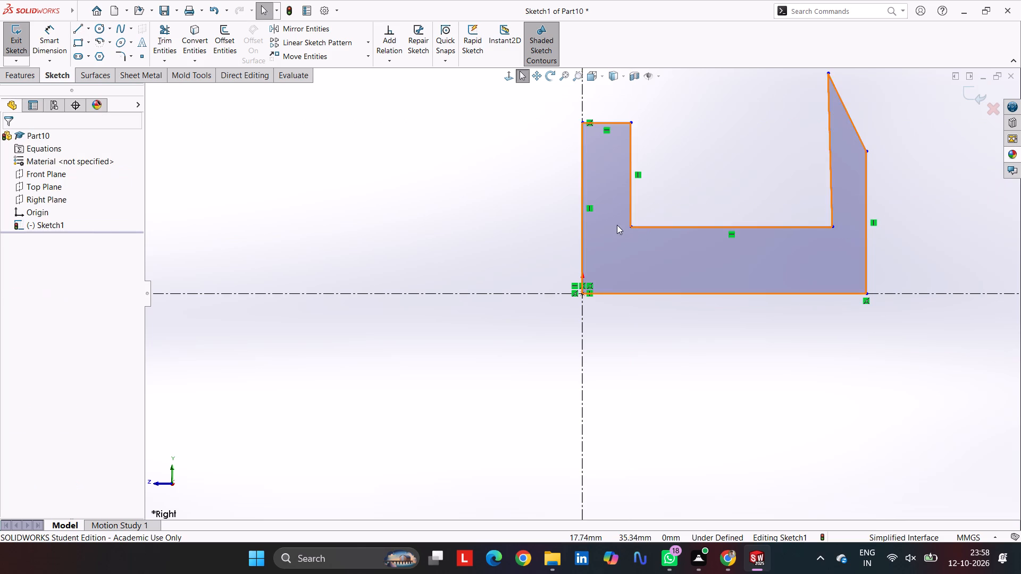
key(Escape)
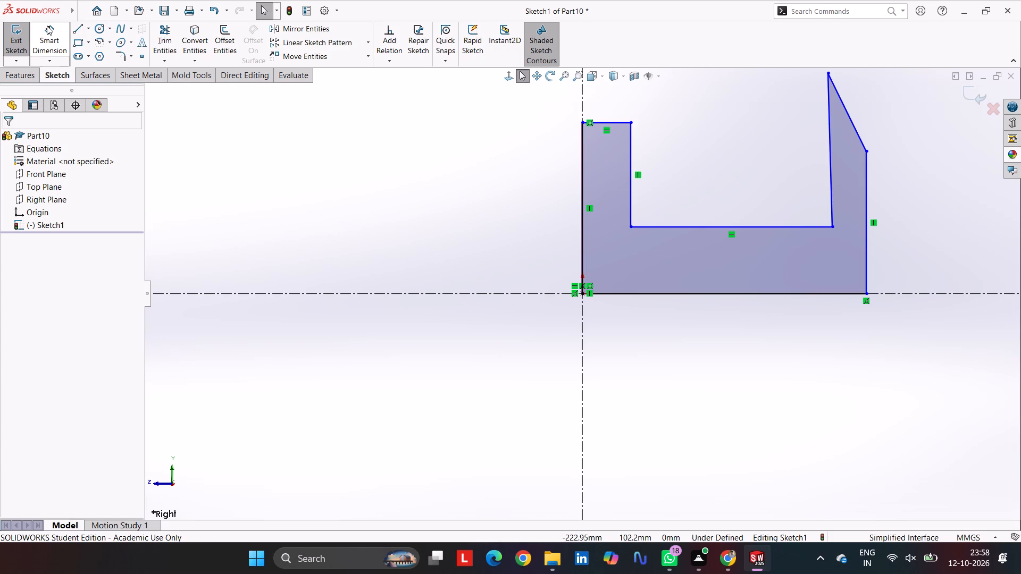
Dimension the profile's vertical edge above the origin to 75 mm.
click(47, 26)
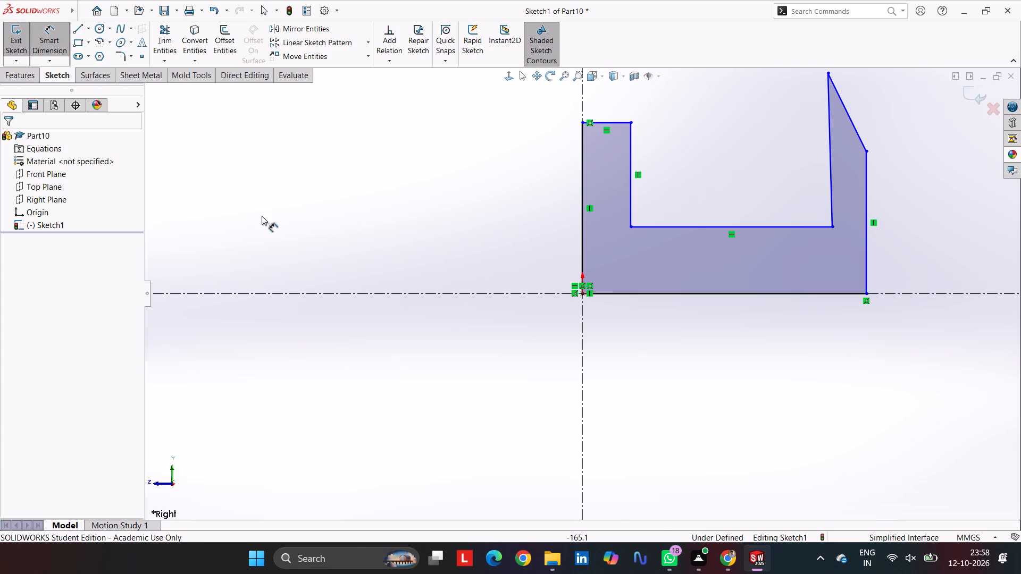
click(580, 243)
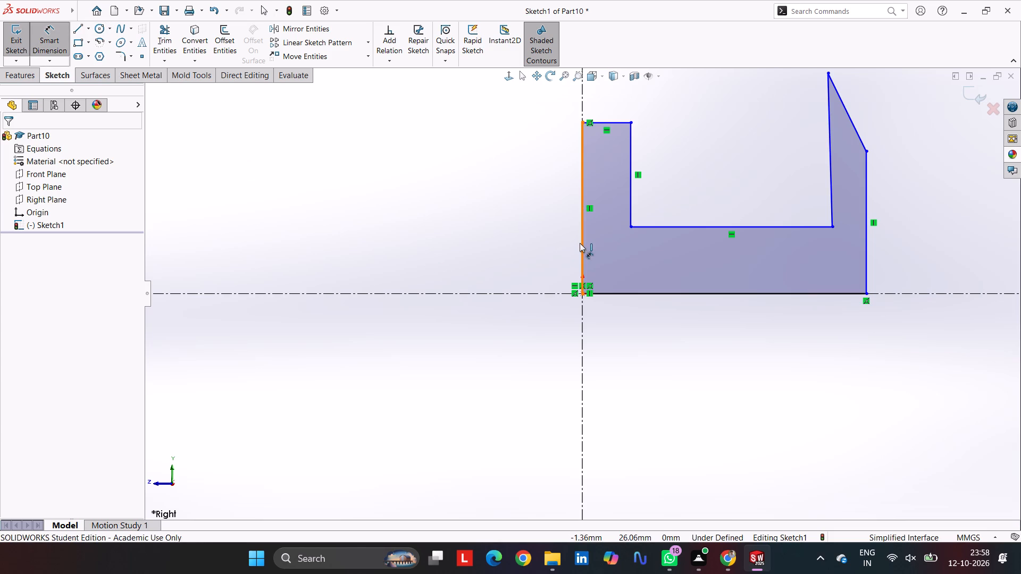
click(539, 233)
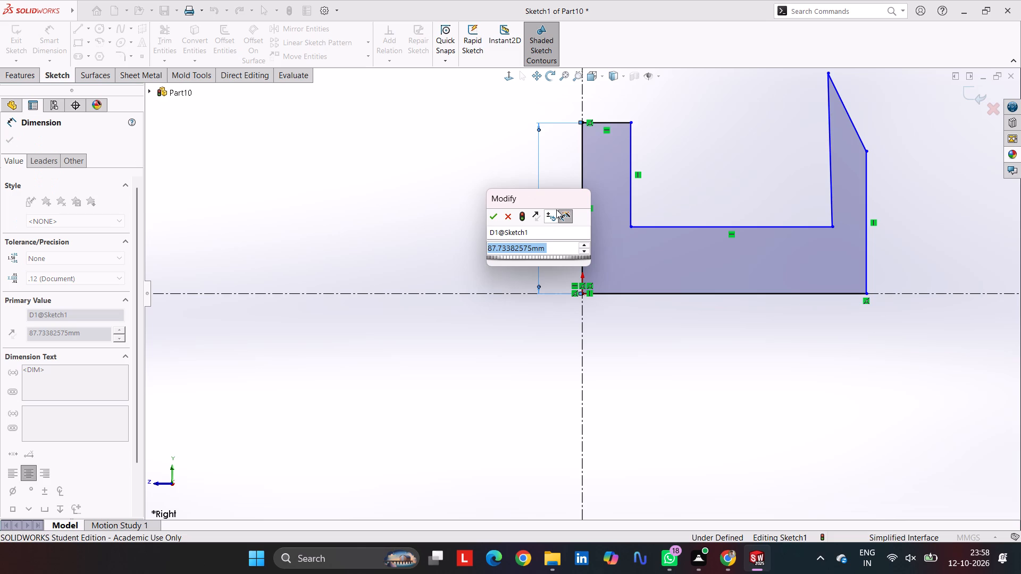
text(75)
key(Return)
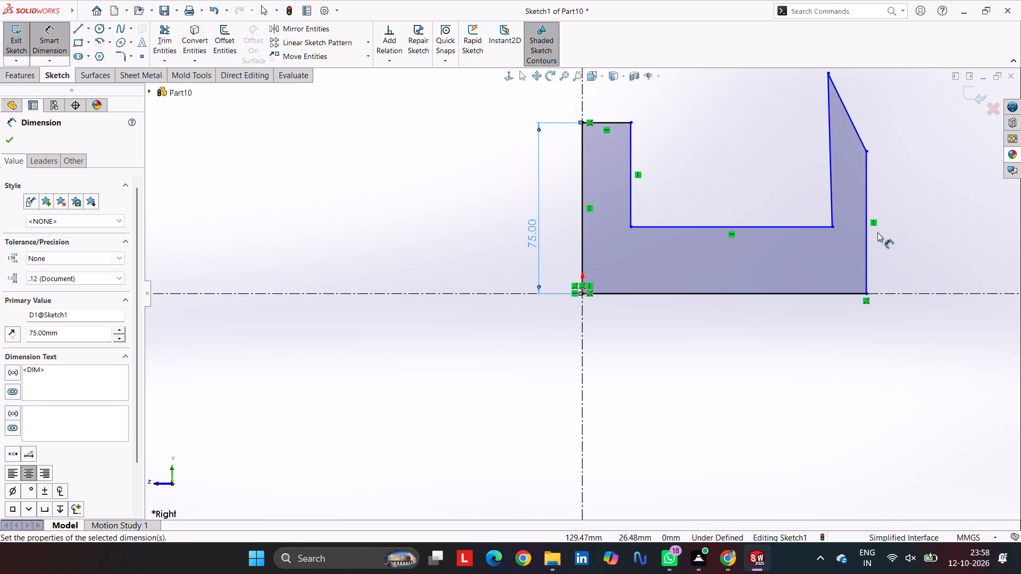
key(Escape)
Replace the tilted inner edge and inner floor with a vertical line about 67 mm long and a horizontal line about 87 mm long, closing the profile.
click(831, 201)
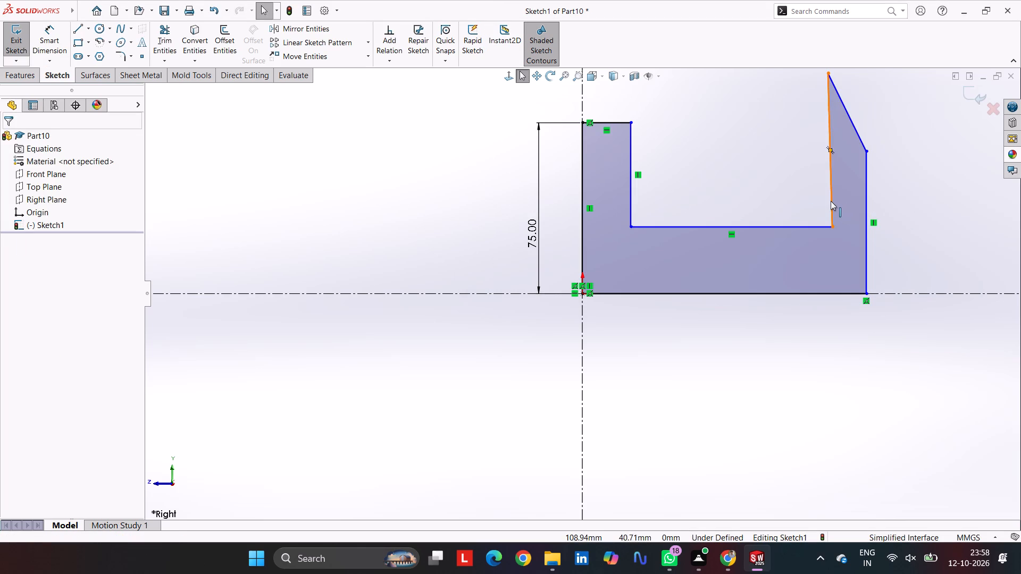
key(Delete)
click(826, 225)
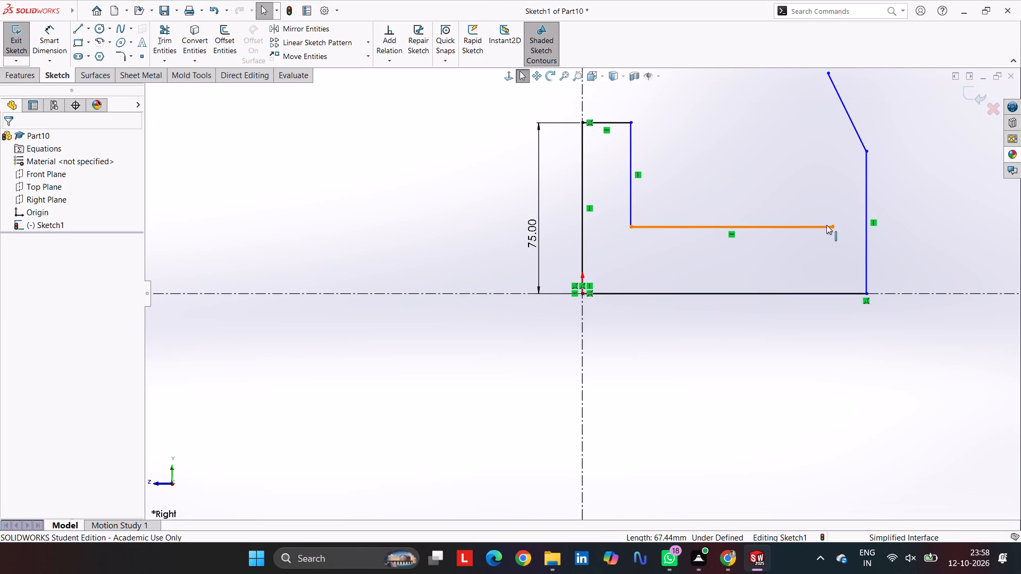
key(Delete)
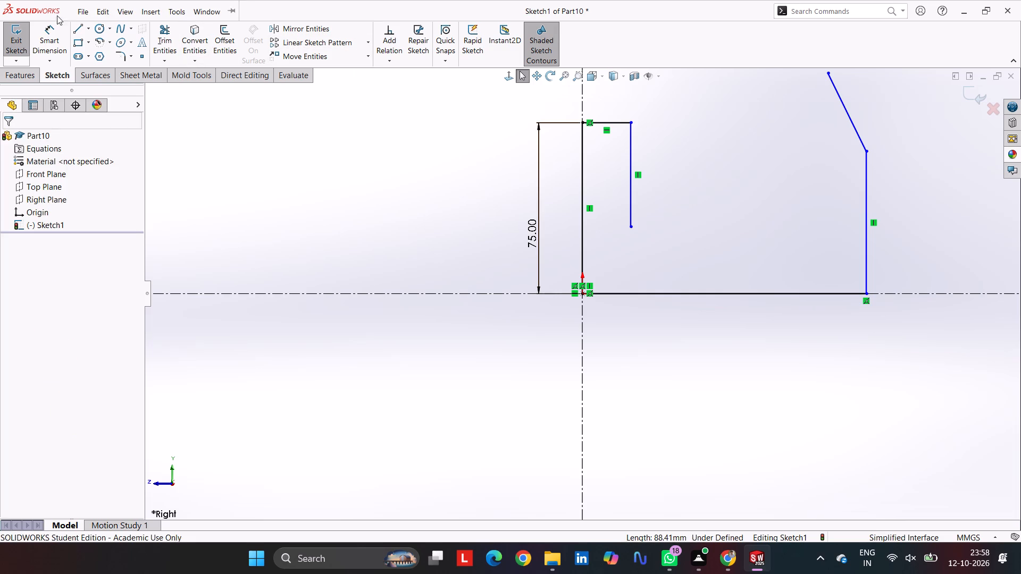
click(74, 27)
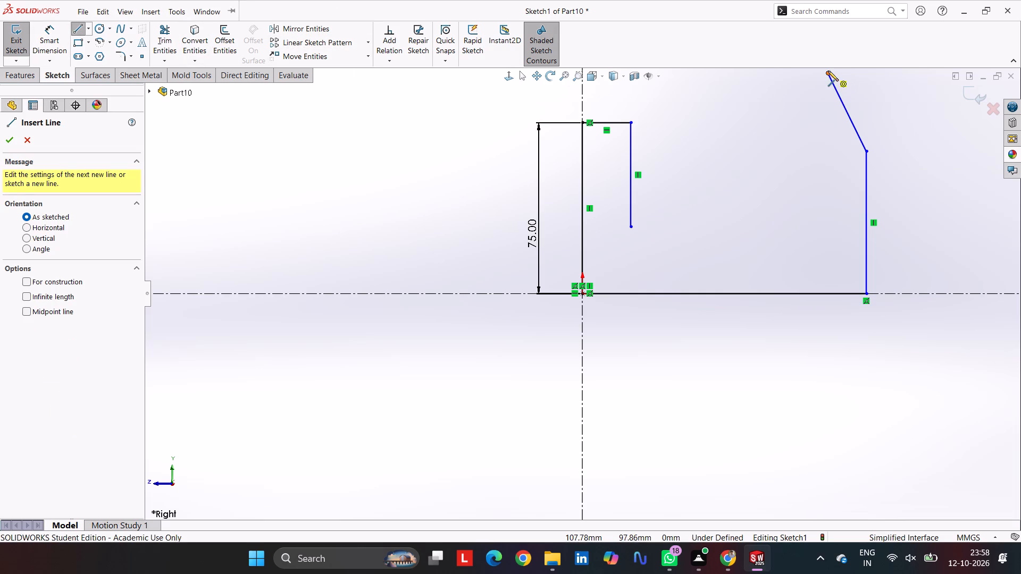
click(828, 70)
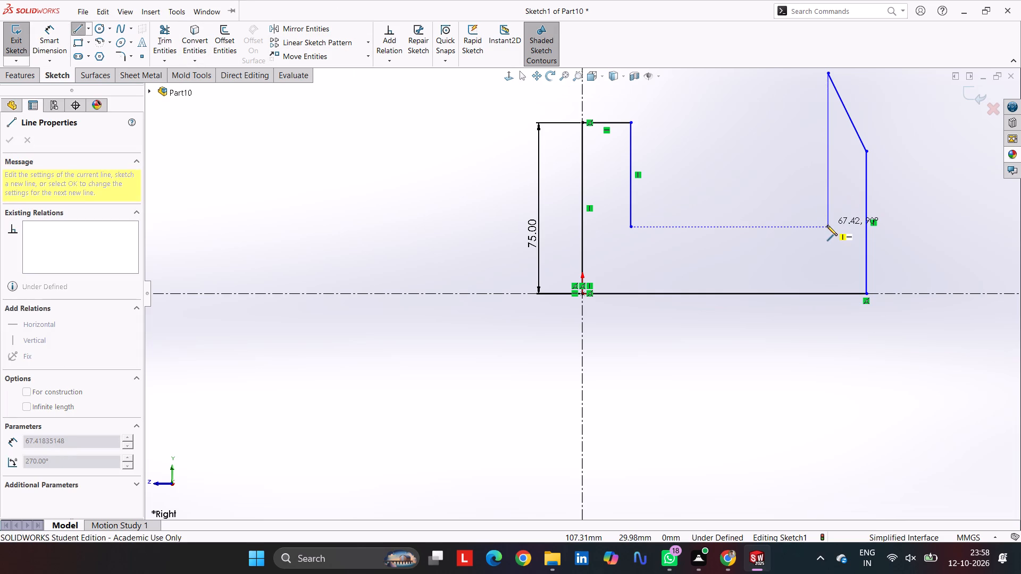
click(827, 225)
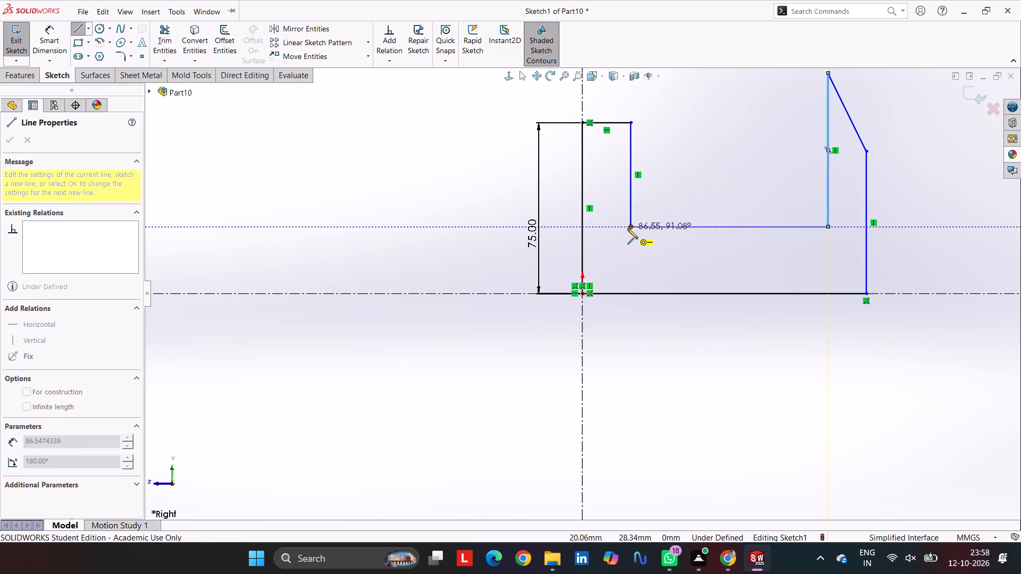
click(630, 229)
key(Escape)
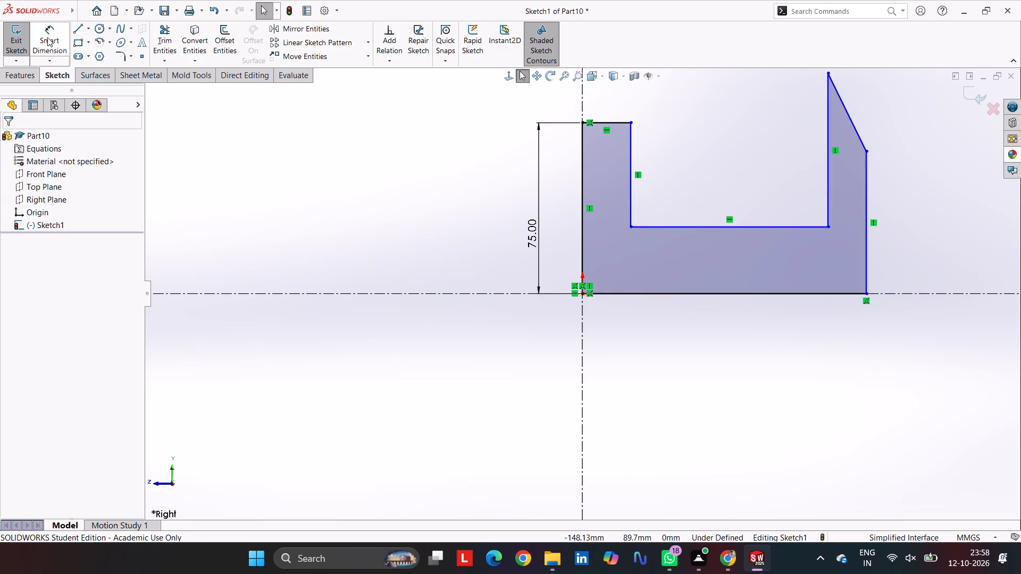
Dimension the outer vertical edge below the slanted line to 68 mm.
click(47, 37)
click(868, 246)
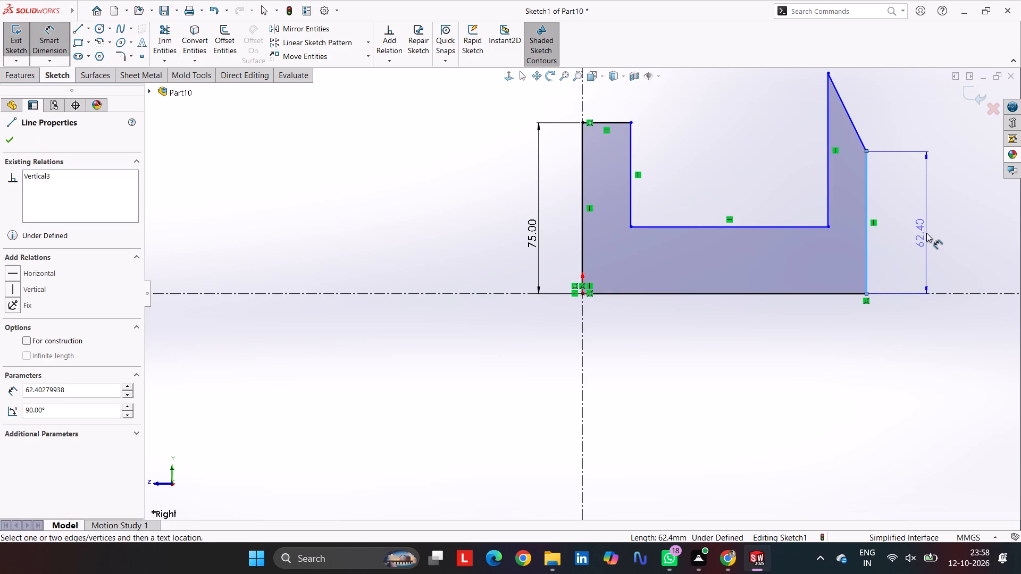
click(926, 233)
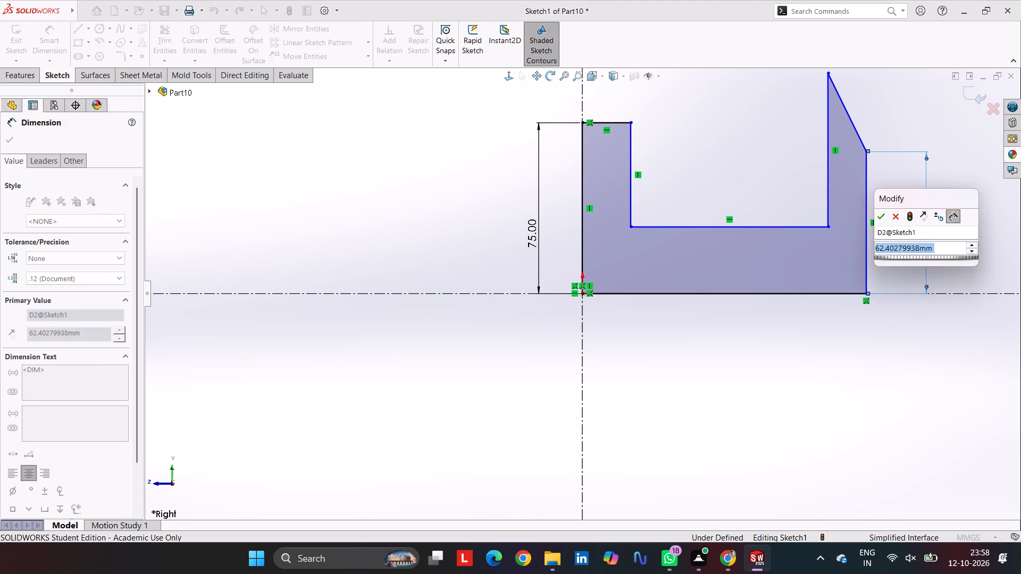
text(68)
key(Return)
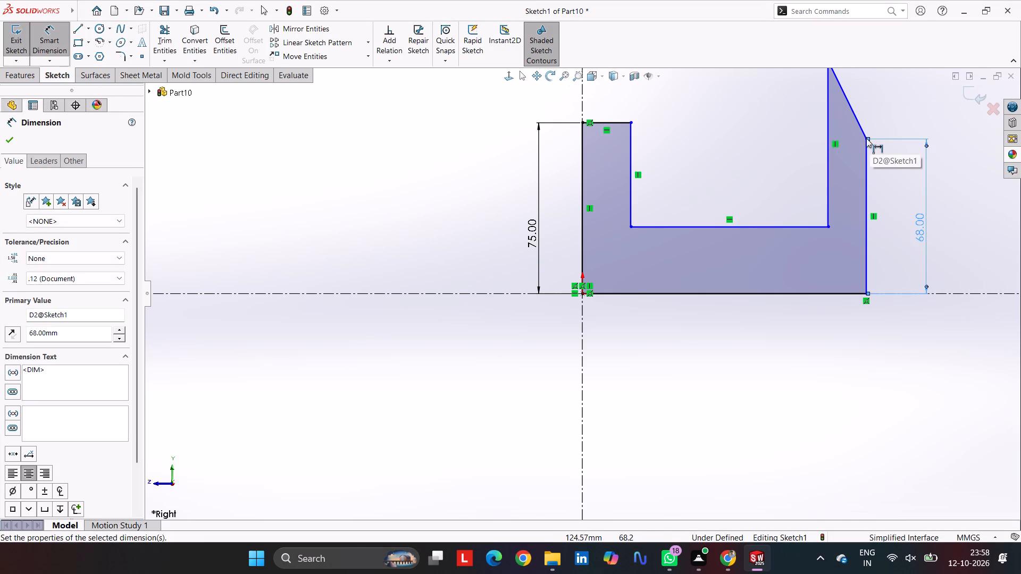
Dimension the vertical distance between the two endpoints of the slanted line to 30 mm.
scroll(865, 138, up, 2)
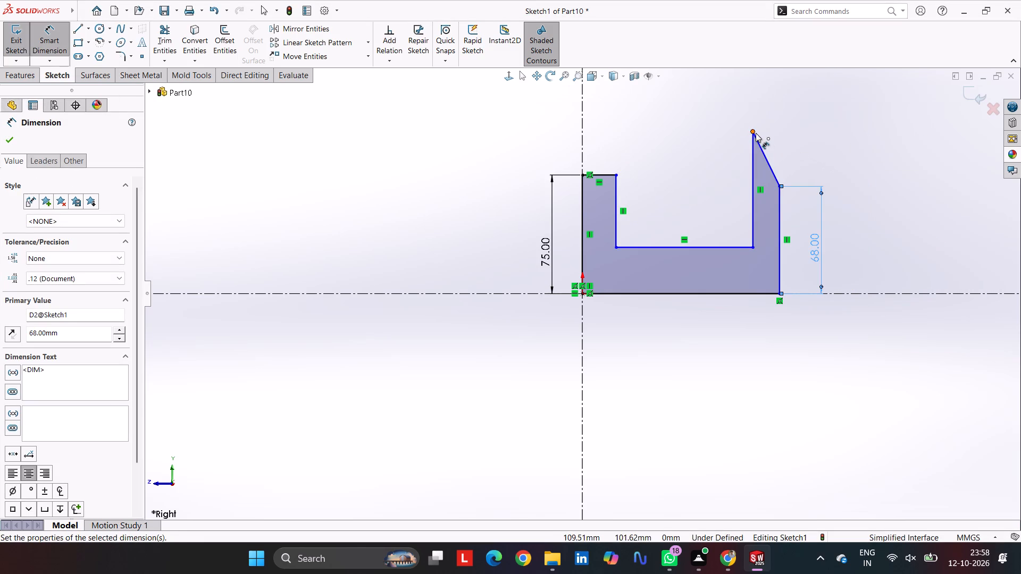
click(754, 132)
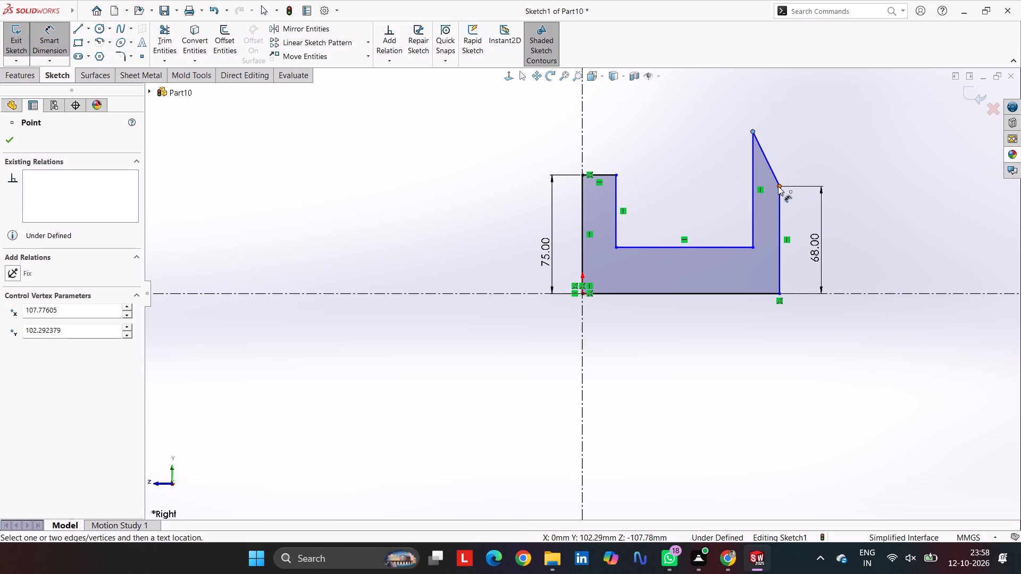
click(778, 186)
click(837, 151)
key(3)
key(0)
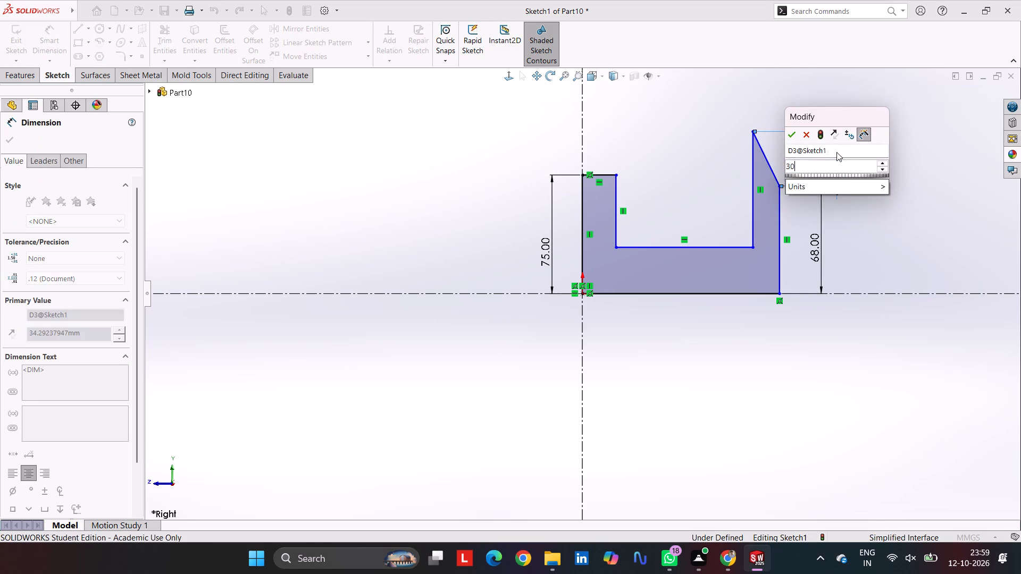
key(Return)
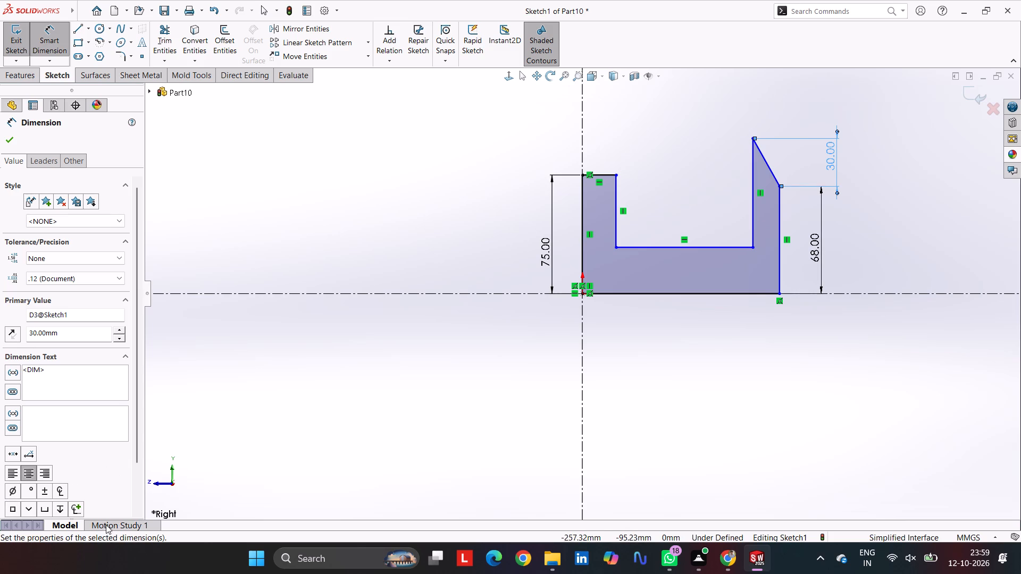
Dimension the profile's bottom edge along the horizontal centreline to 120 mm.
click(679, 294)
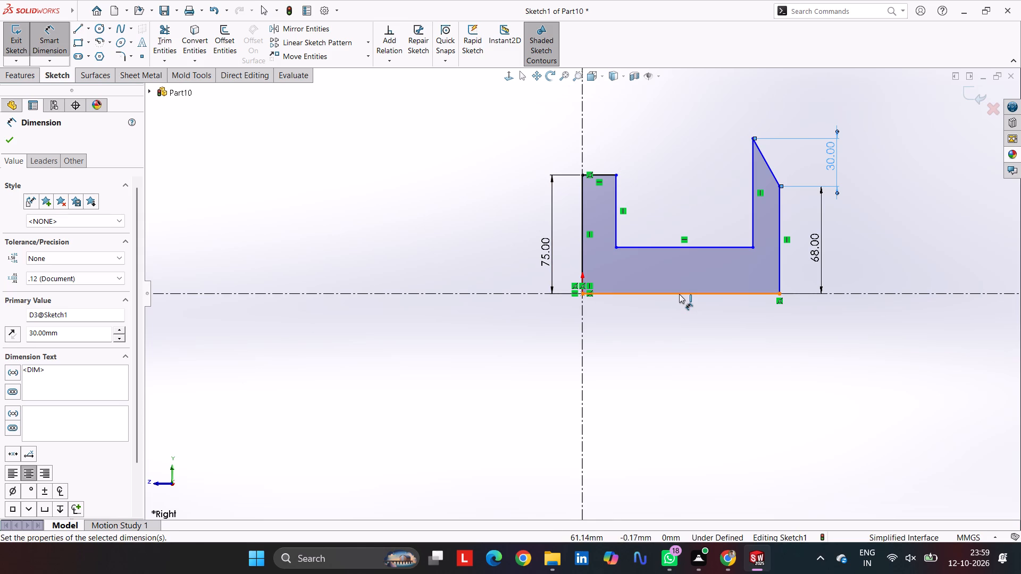
click(673, 360)
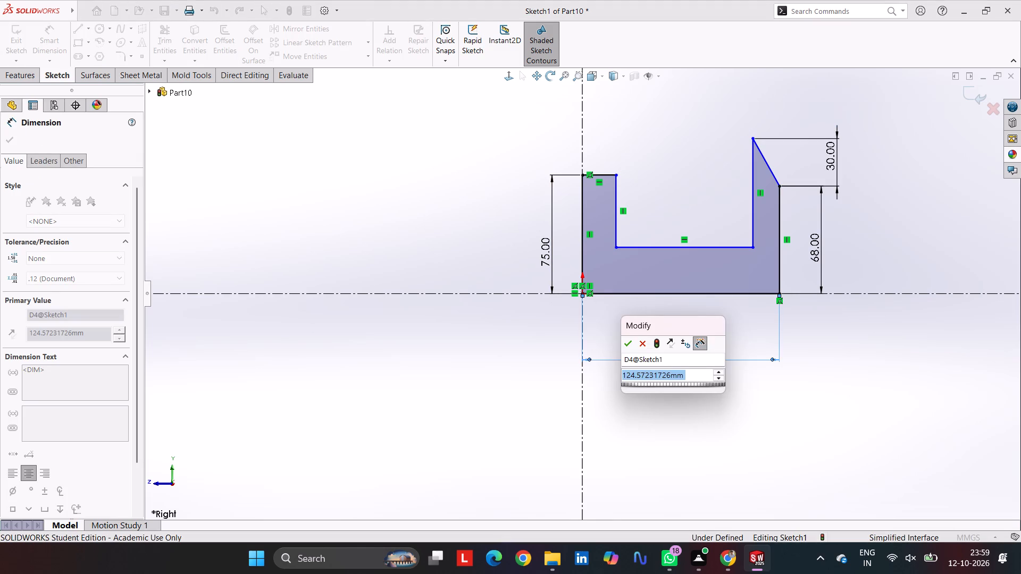
text(120)
key(Return)
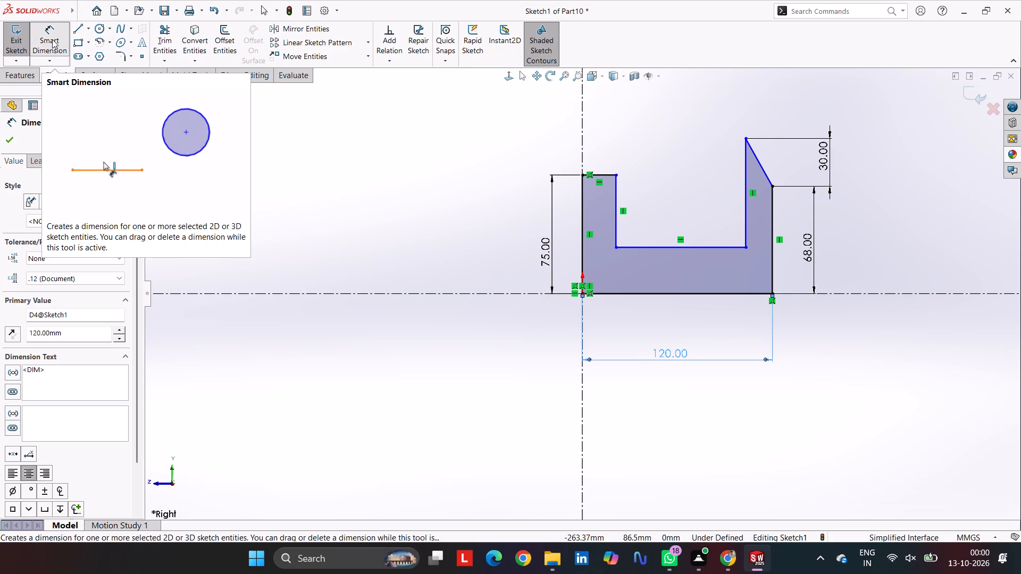
Replace the inner floor and tall arm's inner edge with lines about 72 mm and 69 mm long, adding a 10 mm top edge to the slant.
click(744, 189)
key(Delete)
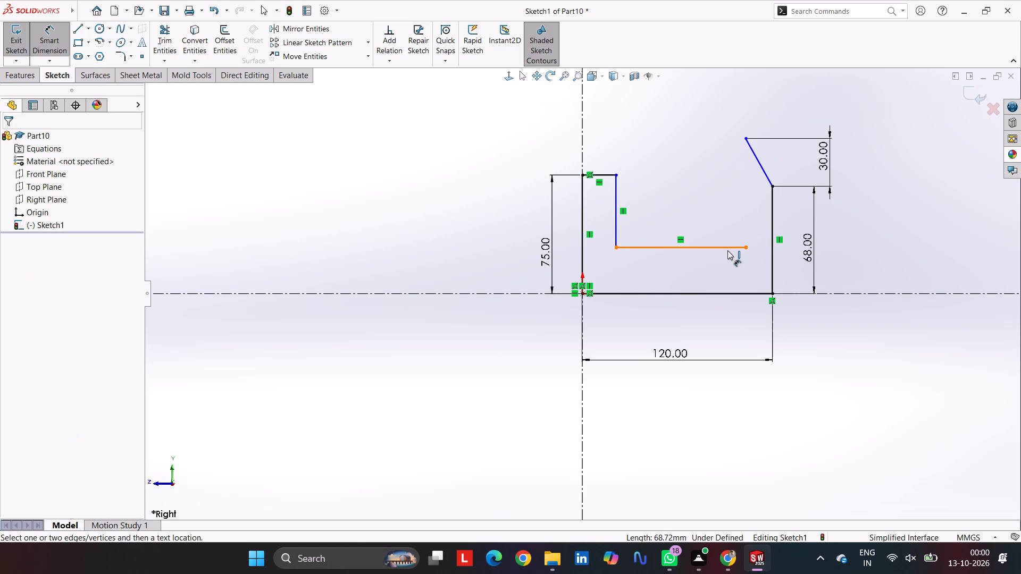
click(727, 246)
key(Delete)
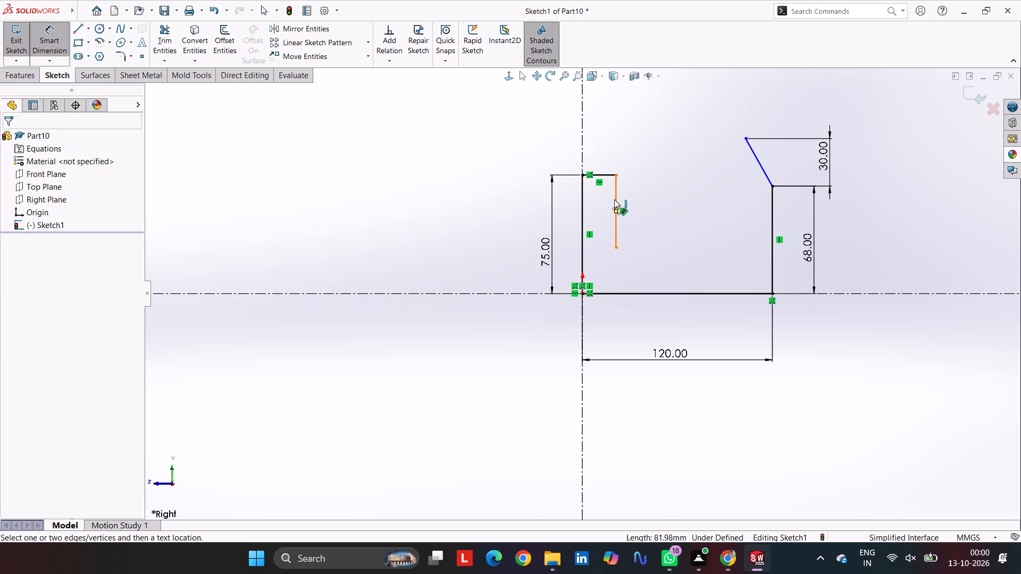
click(77, 28)
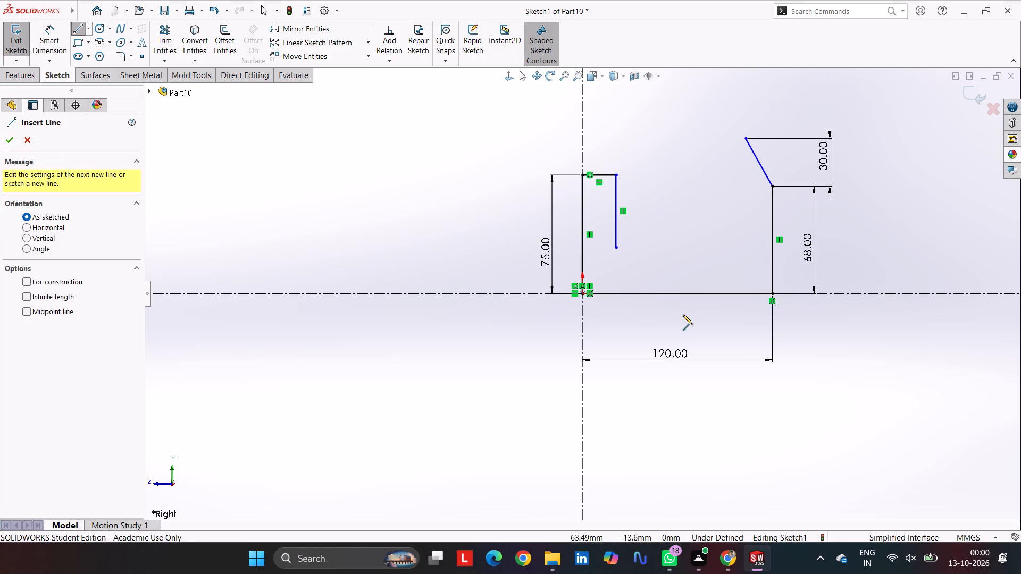
click(617, 249)
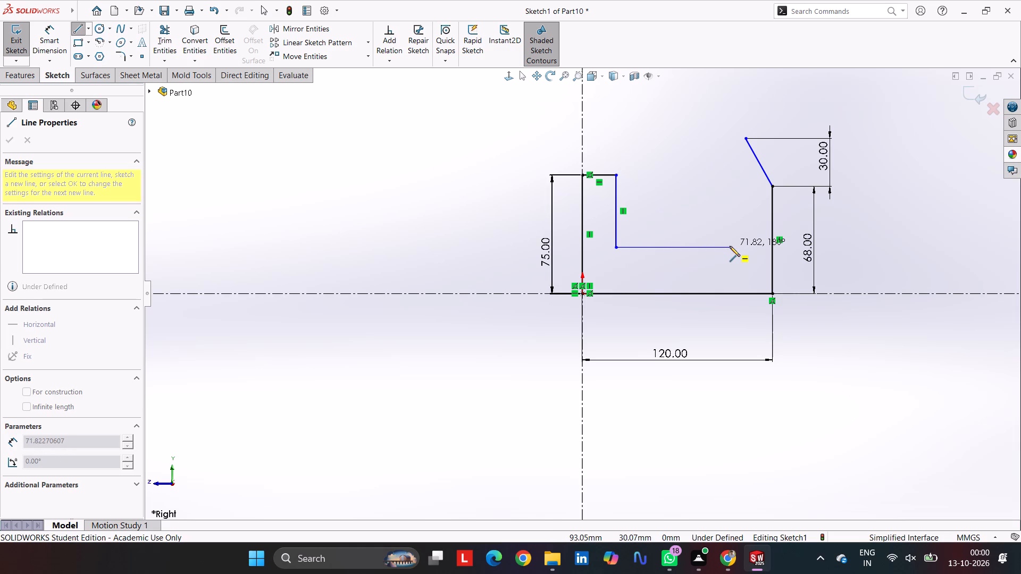
click(730, 246)
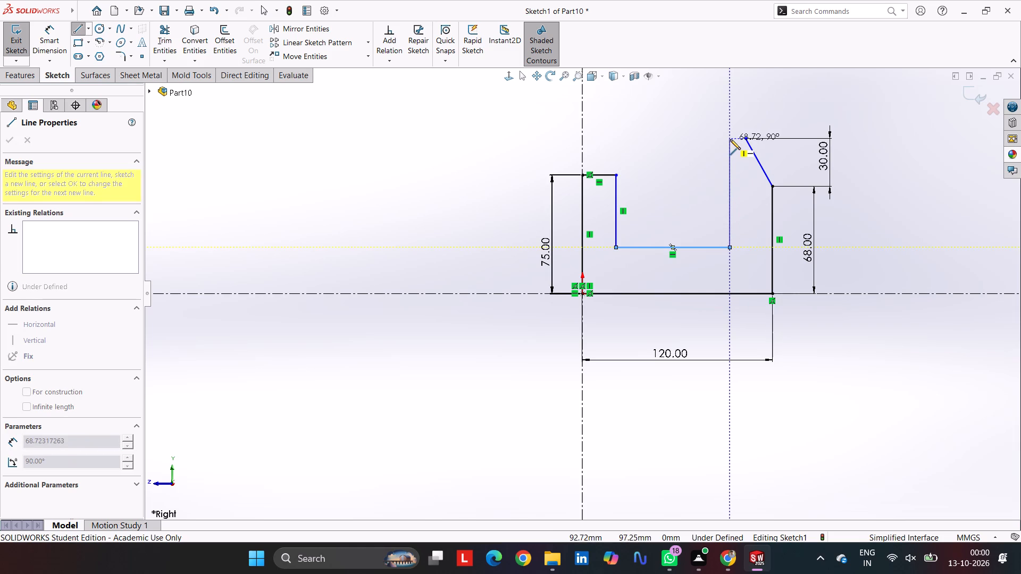
click(730, 139)
click(748, 140)
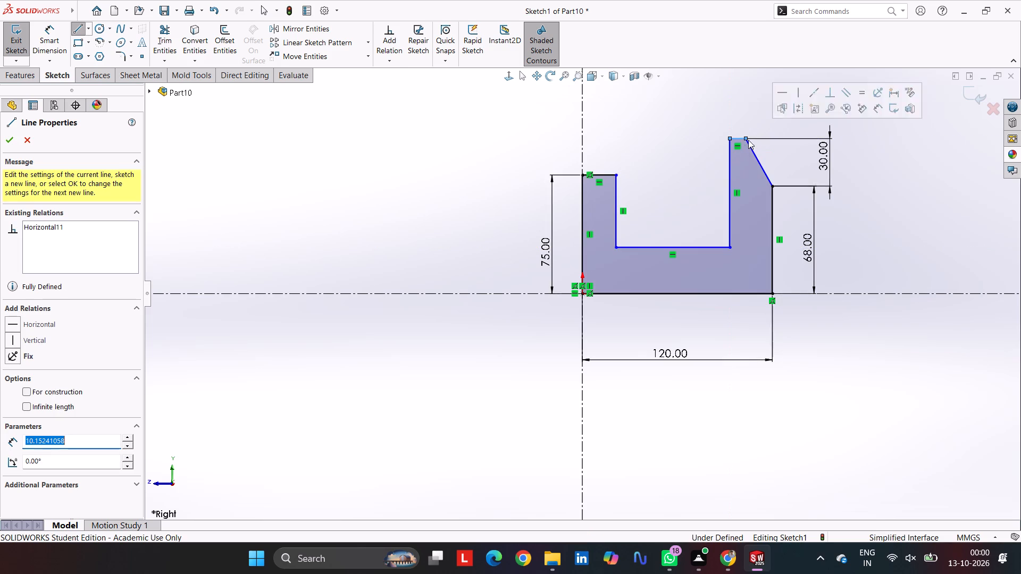
key(Escape)
key(Escape)
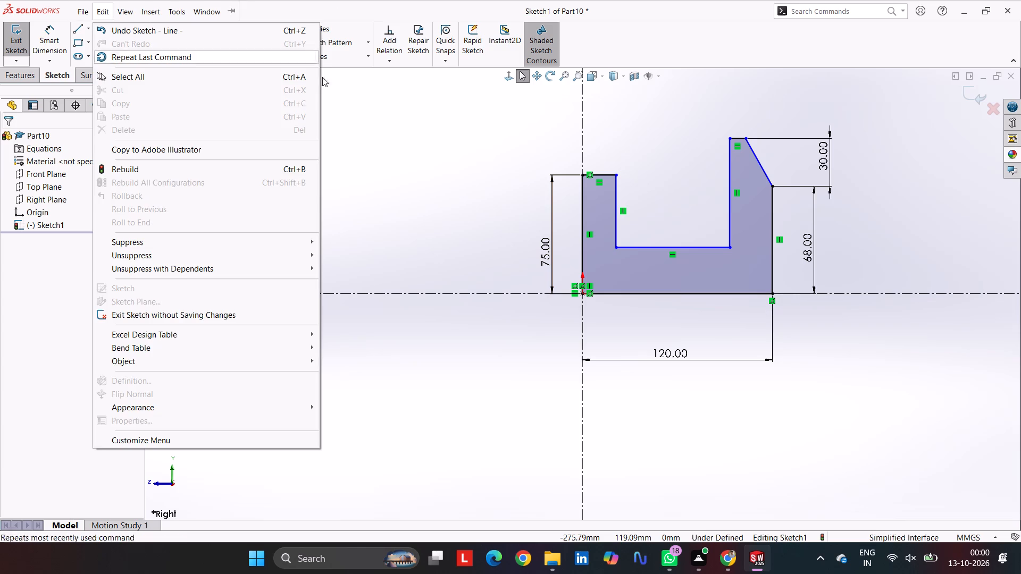
Dimension the short top edge of the tall arm to 5 mm.
click(47, 33)
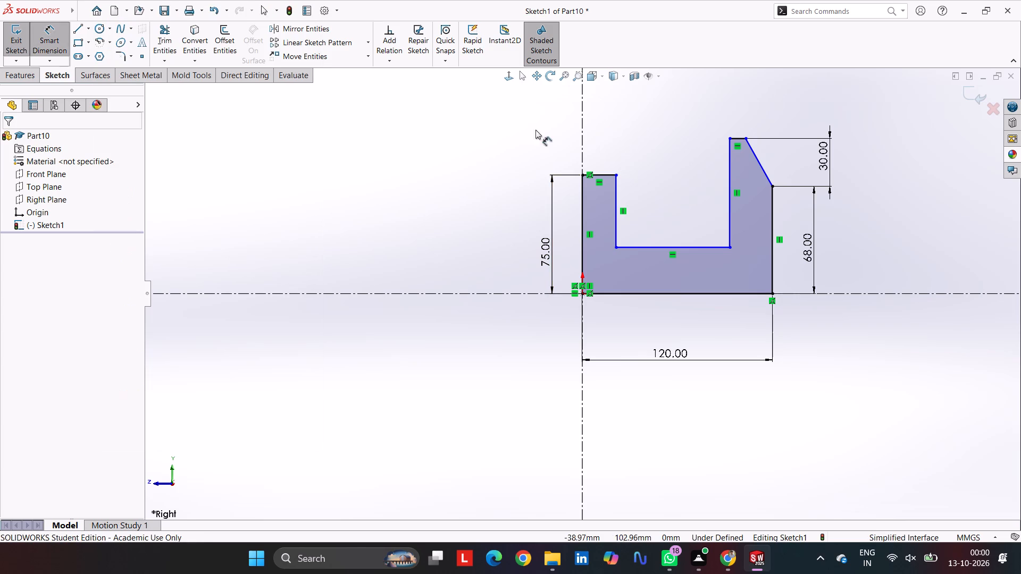
click(735, 137)
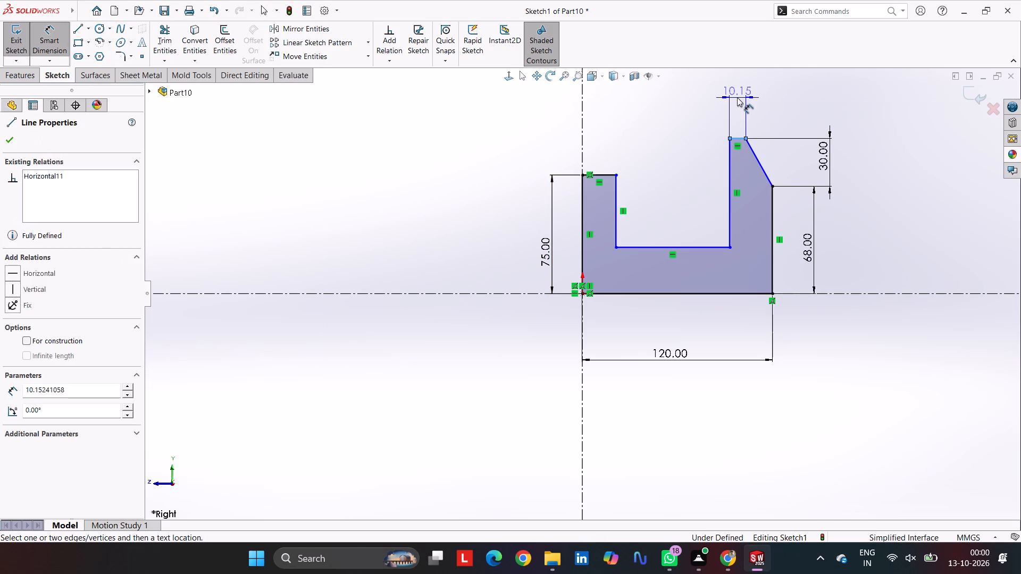
click(737, 97)
key(5)
key(Return)
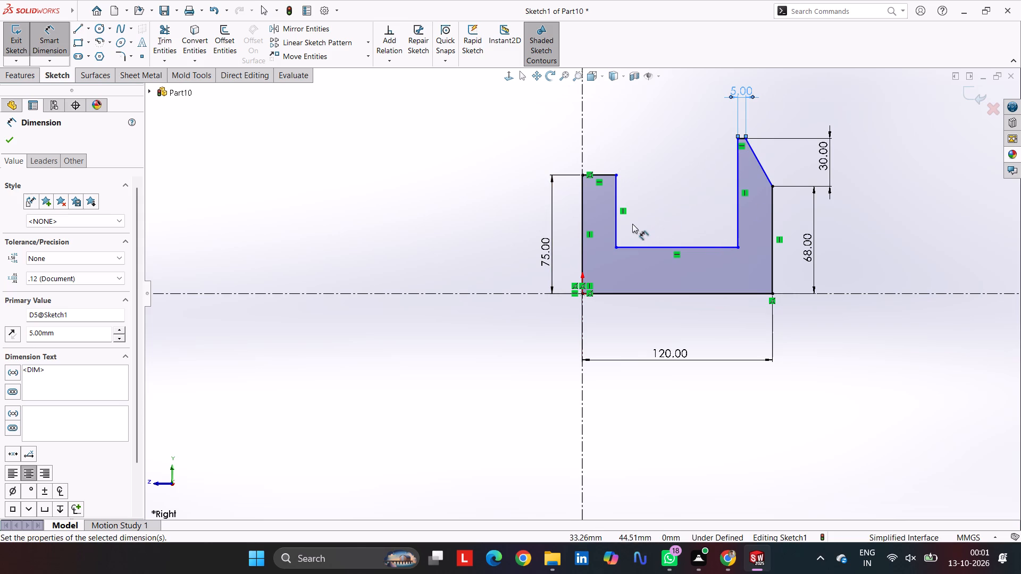
Dimension the horizontal distance between the two inner vertical edges of the U to 70 mm.
click(618, 220)
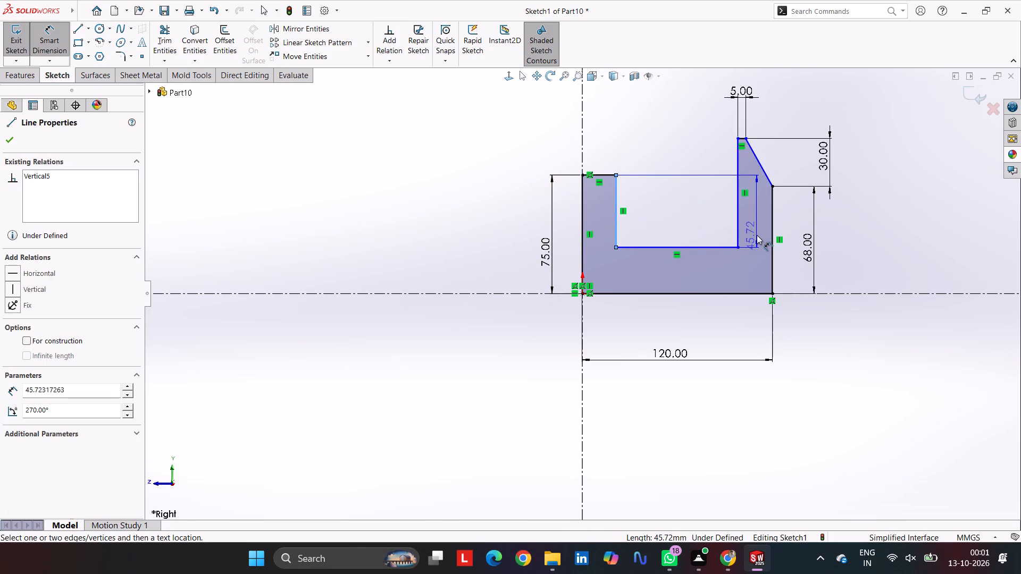
click(740, 217)
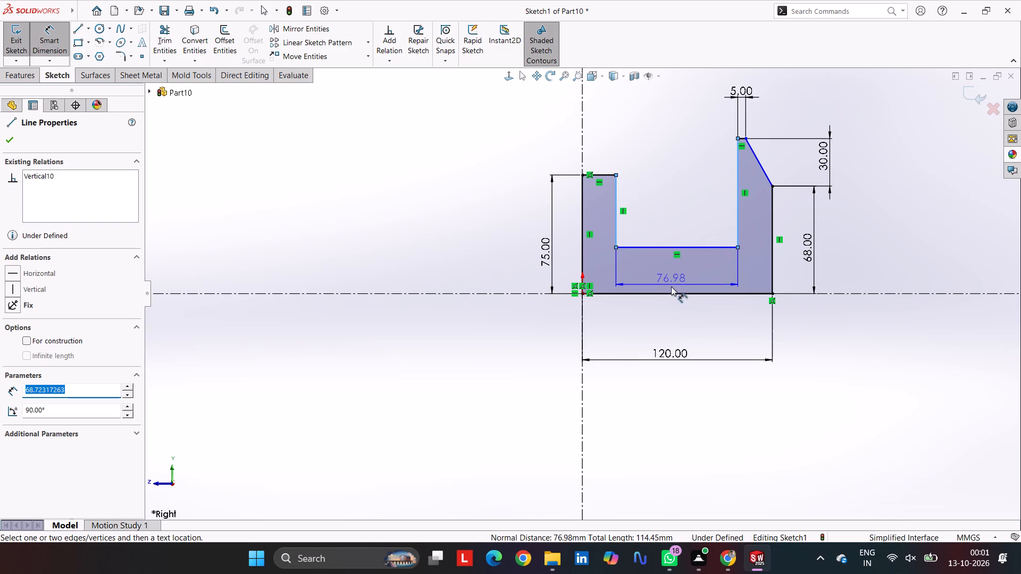
click(672, 323)
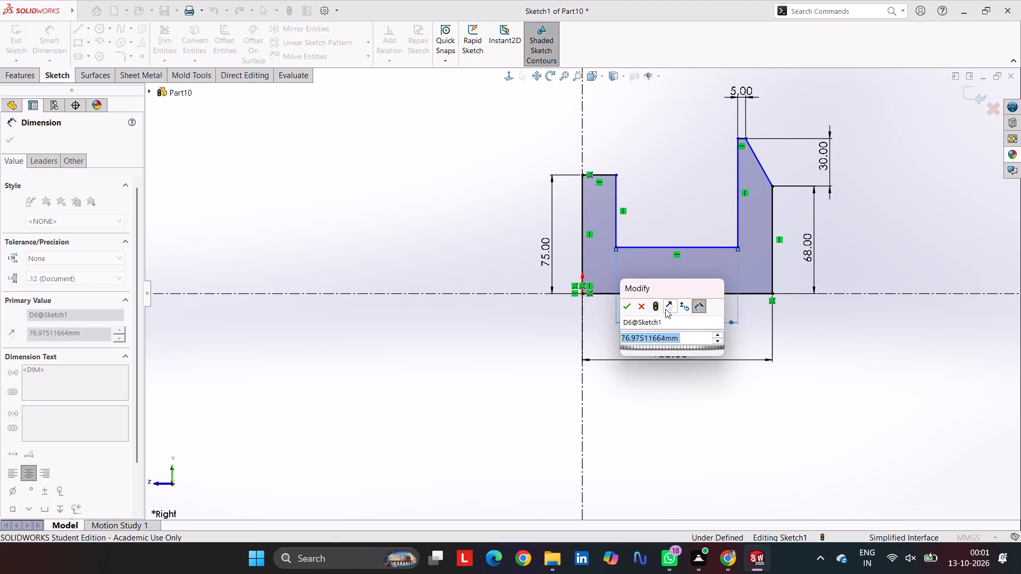
text(70)
key(Return)
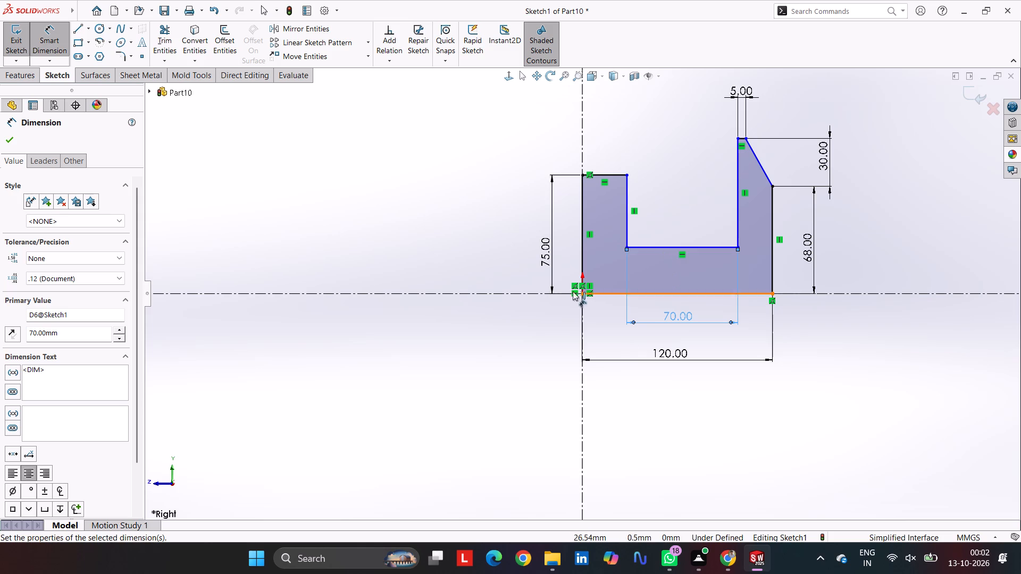
key(Escape)
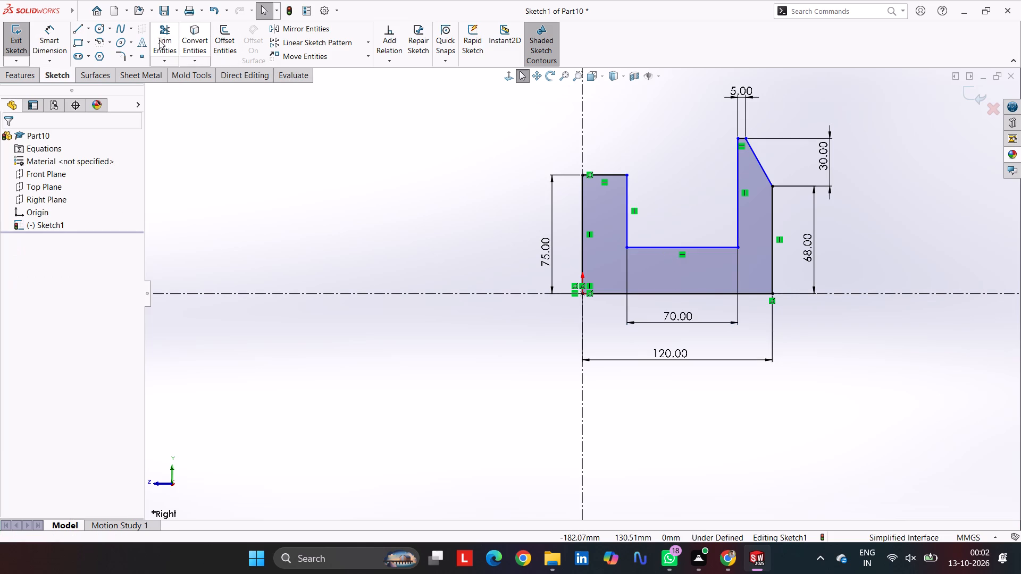
Add a 10 mm sketch fillet at the inner corner between the floor and the tall arm.
click(125, 56)
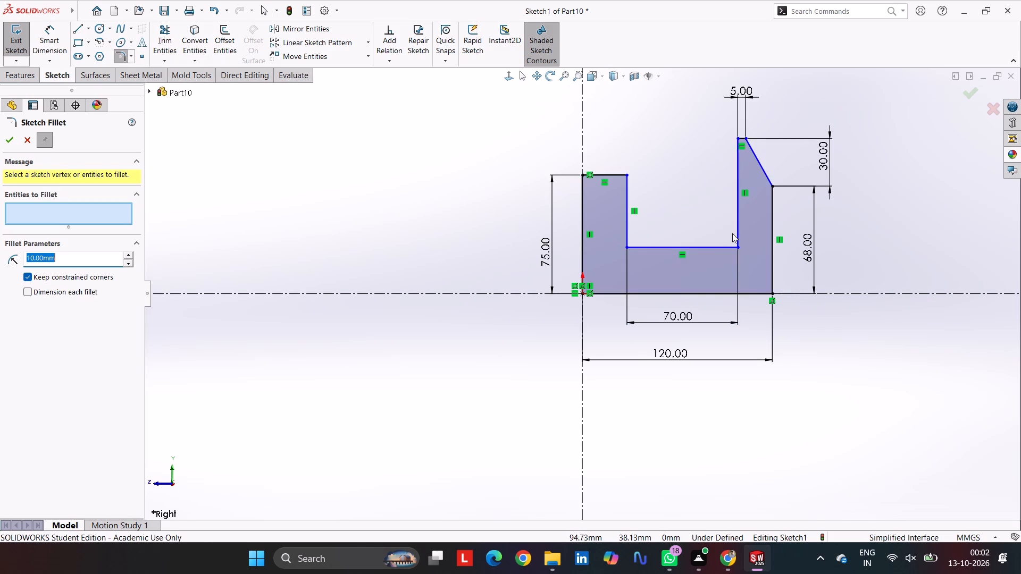
click(739, 235)
click(732, 248)
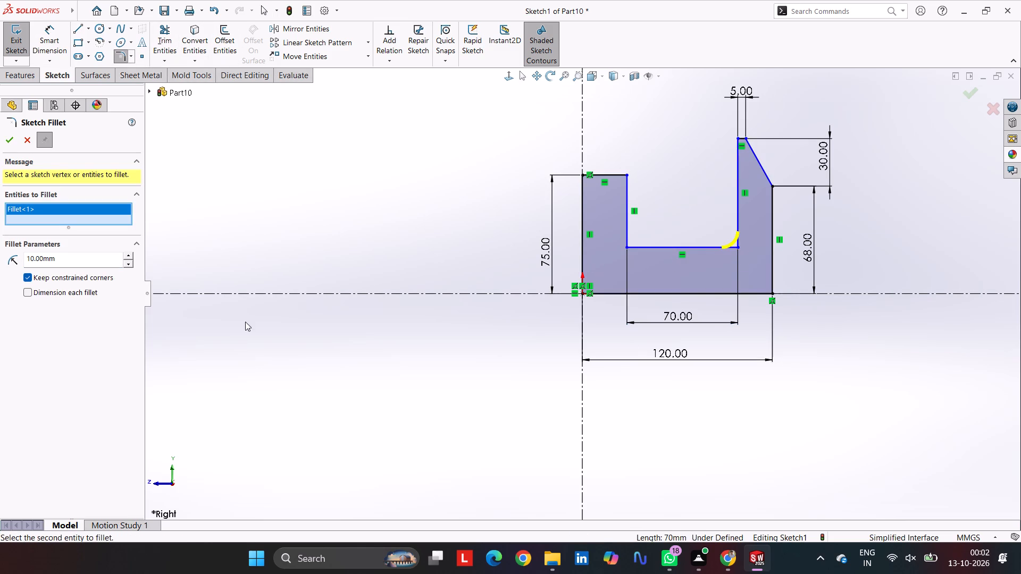
drag(81, 258, 0, 297)
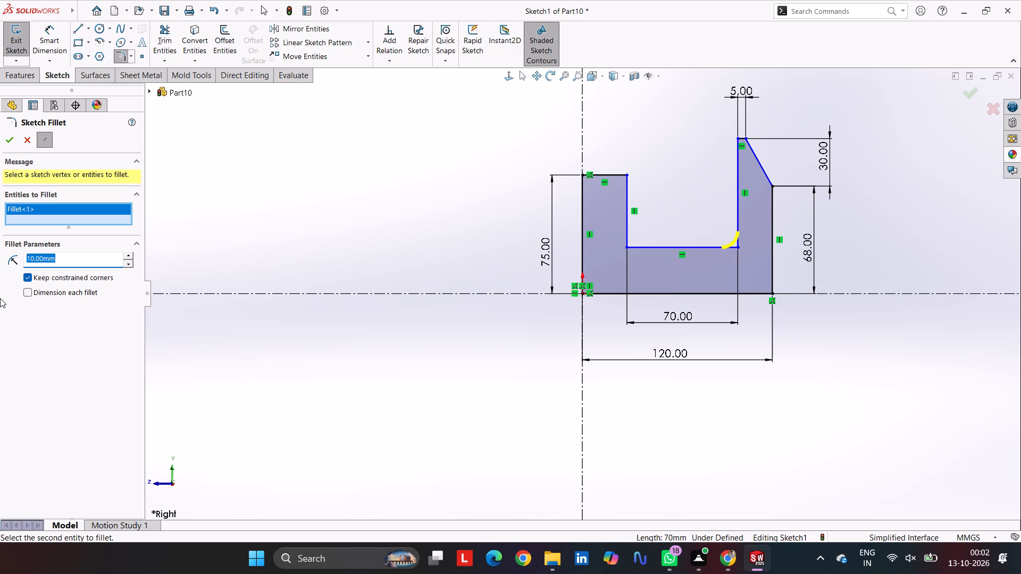
text(10)
key(Return)
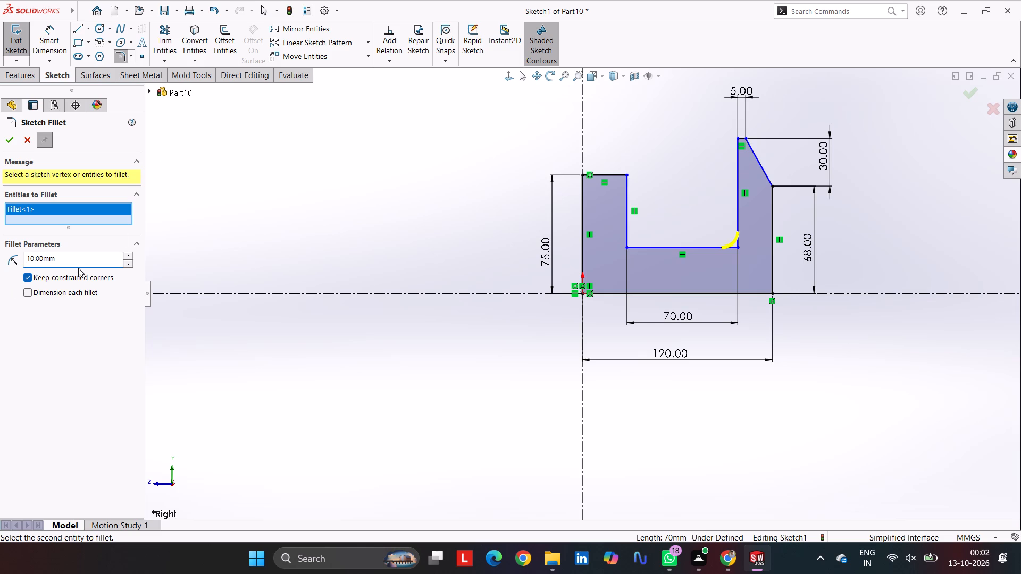
key(Return)
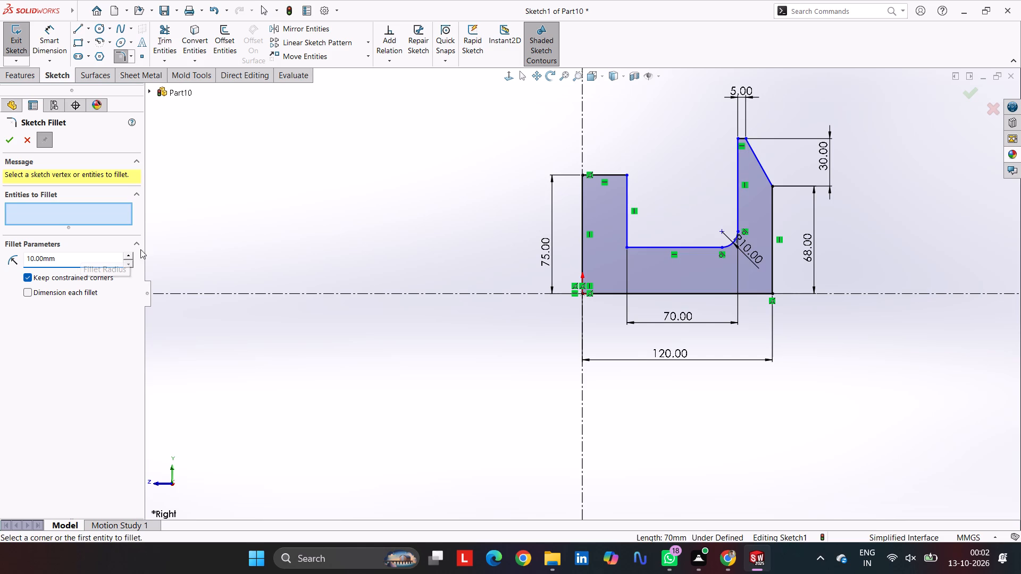
Add a 30 mm sketch fillet at the outer bottom corner below the tall arm.
click(774, 275)
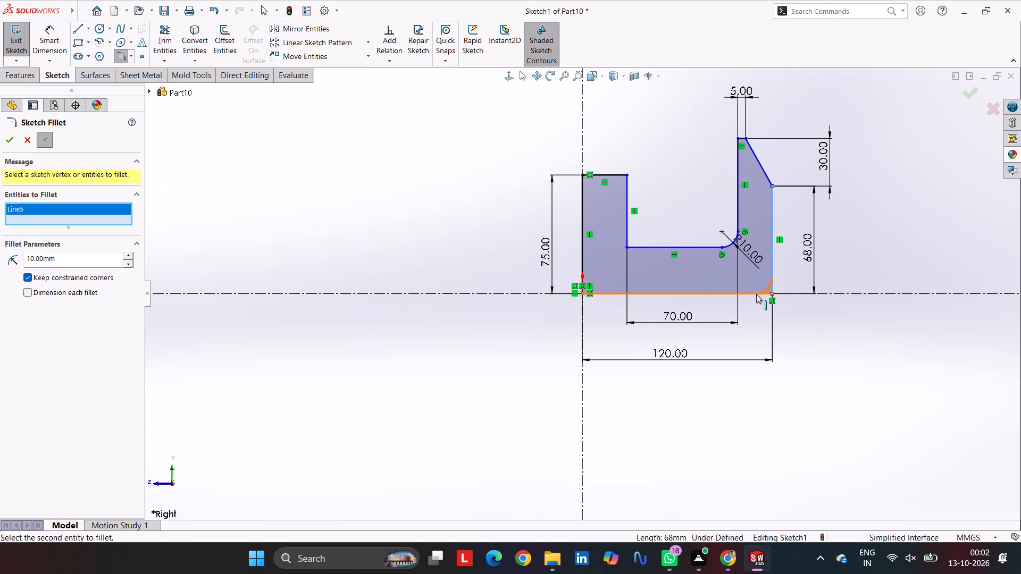
click(756, 294)
drag(101, 257, 0, 293)
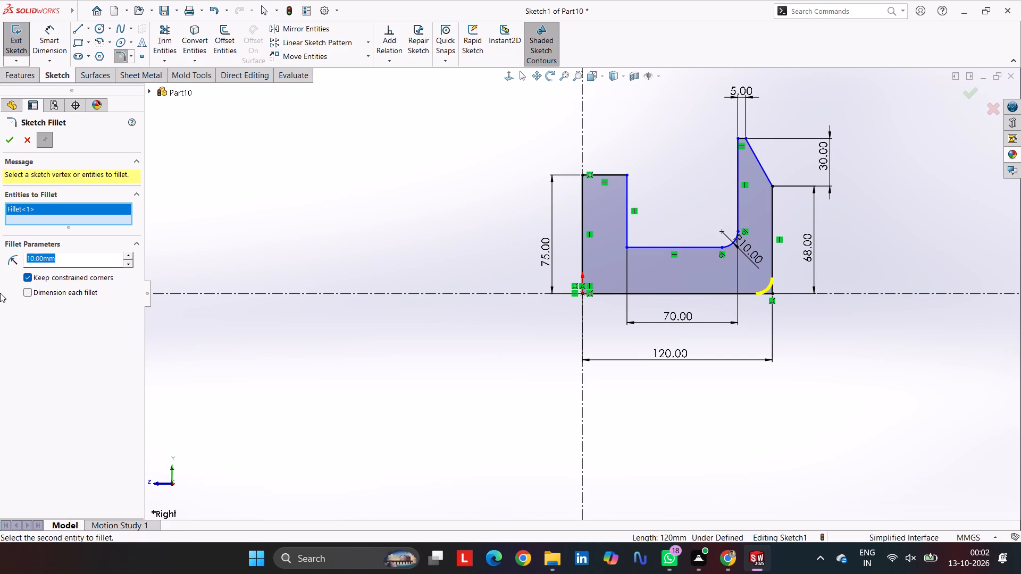
text(30)
key(Return)
key(Return)
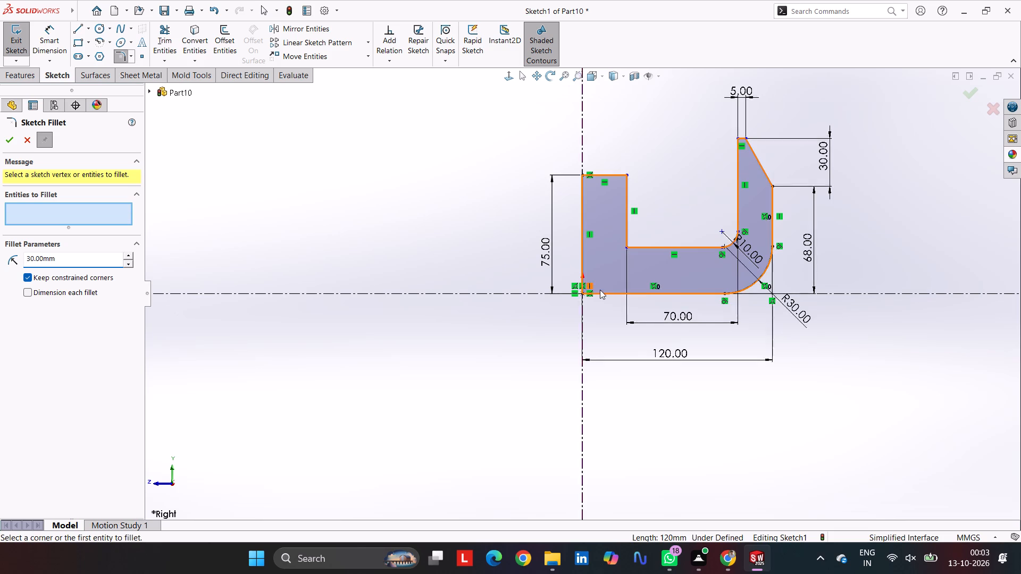
key(Escape)
scroll(742, 241, down, 2)
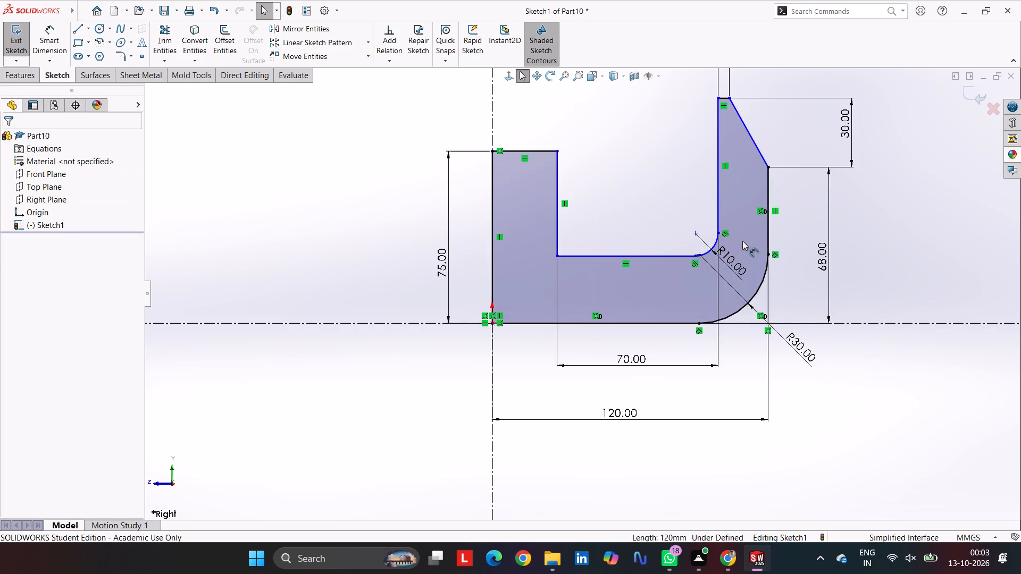
Make the centre points of the 10 mm inner fillet and the 30 mm outer fillet coincident.
scroll(733, 307, down, 5)
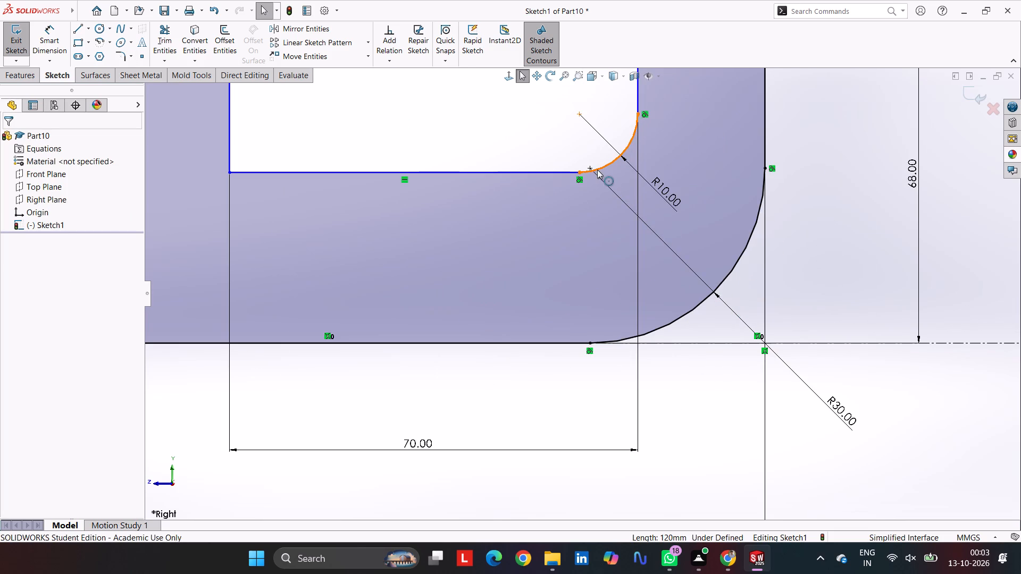
click(591, 167)
ctrl+click(579, 113)
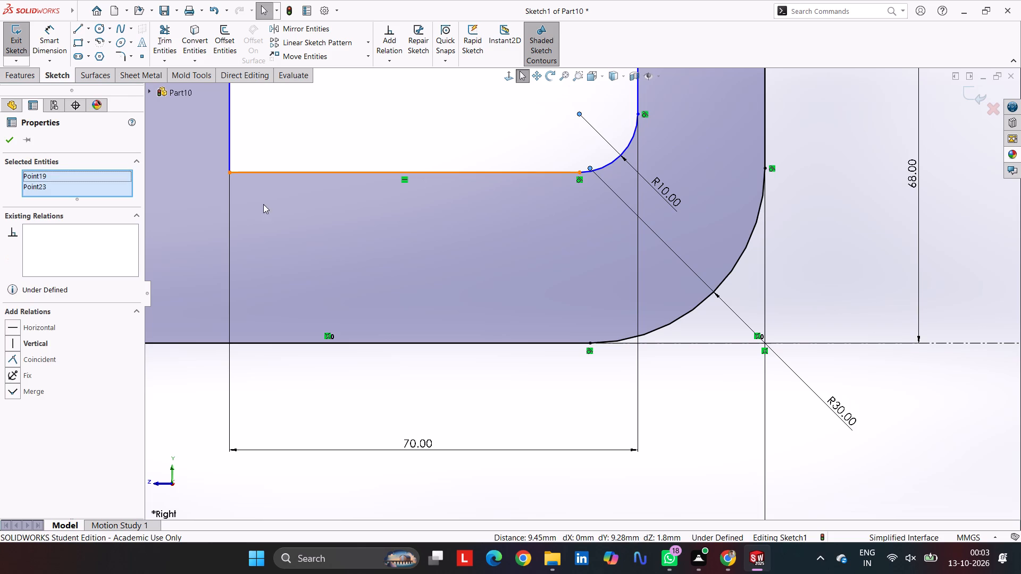
click(41, 358)
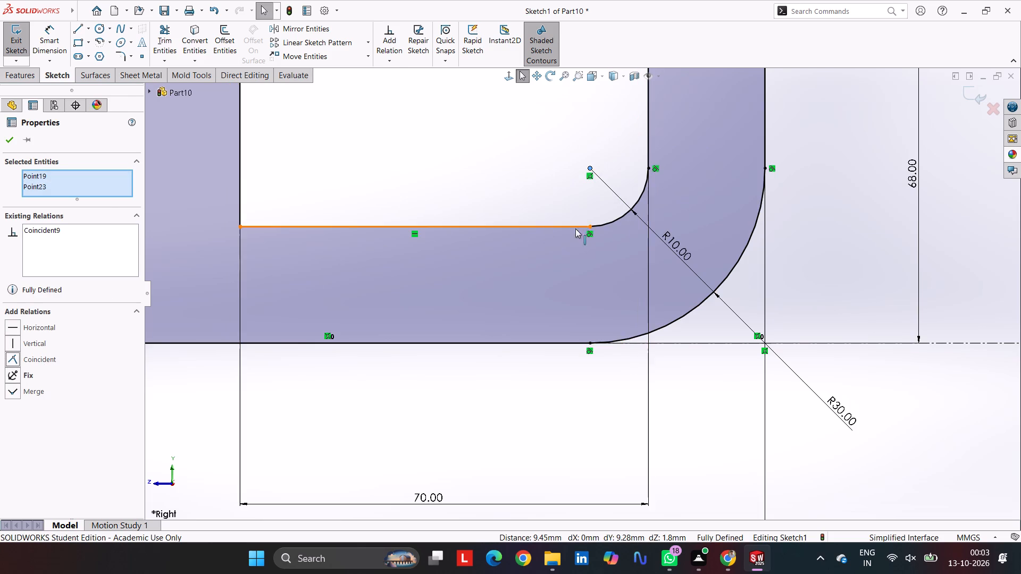
scroll(588, 220, up, 5)
key(Escape)
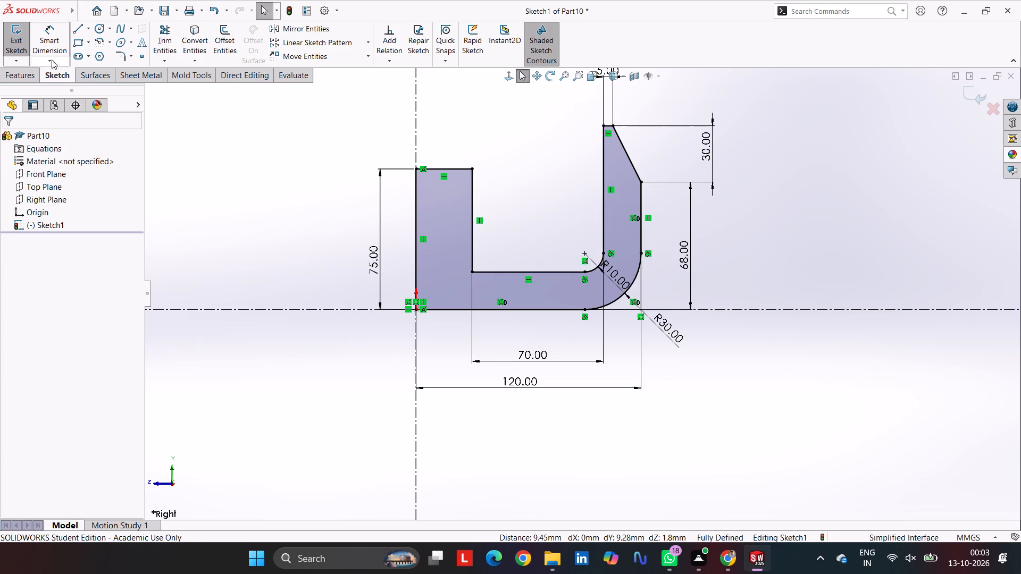
Add a 30 mm sketch fillet at the outer bottom corner below the short arm.
click(123, 57)
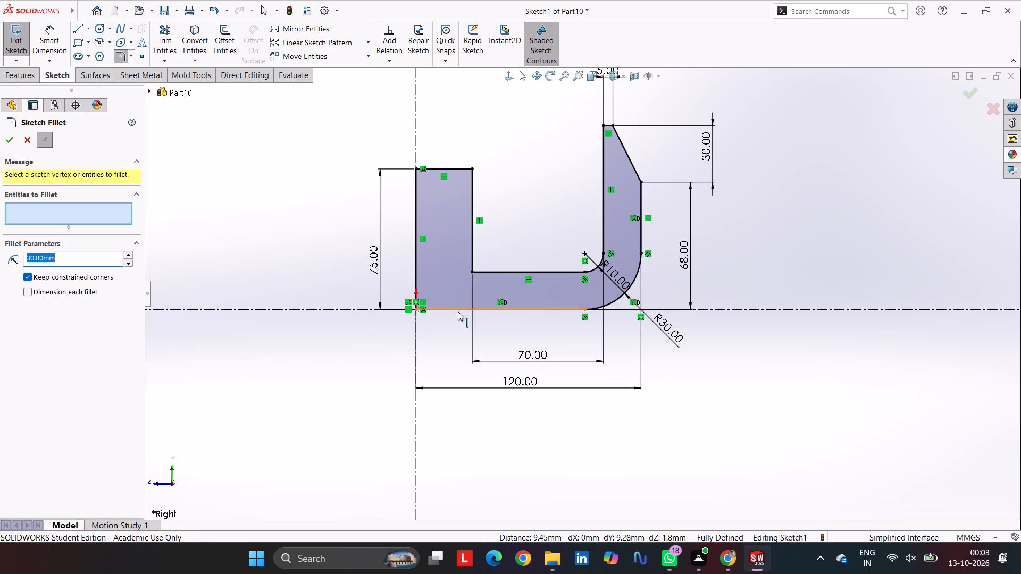
click(458, 311)
click(419, 269)
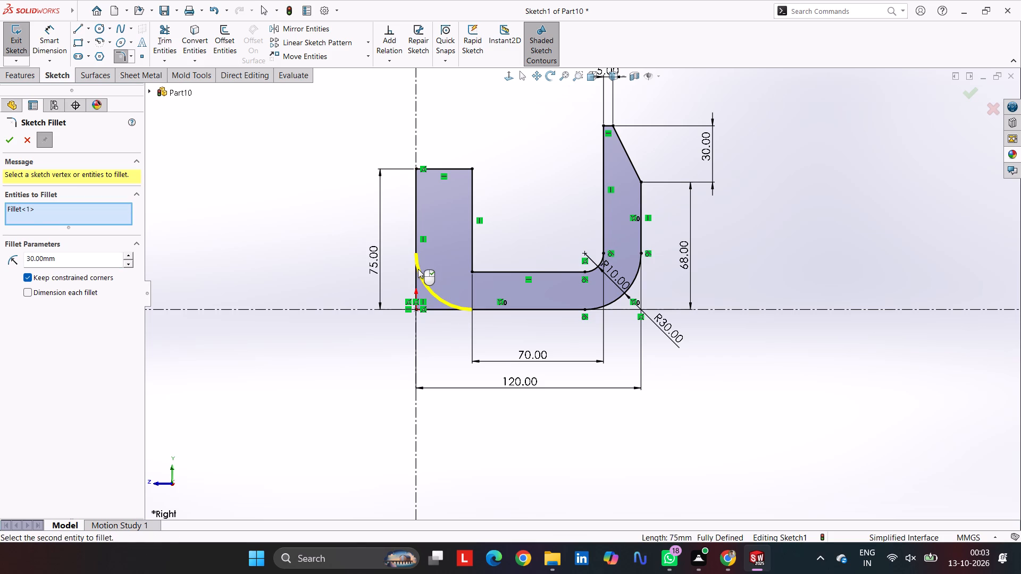
key(Return)
key(Escape)
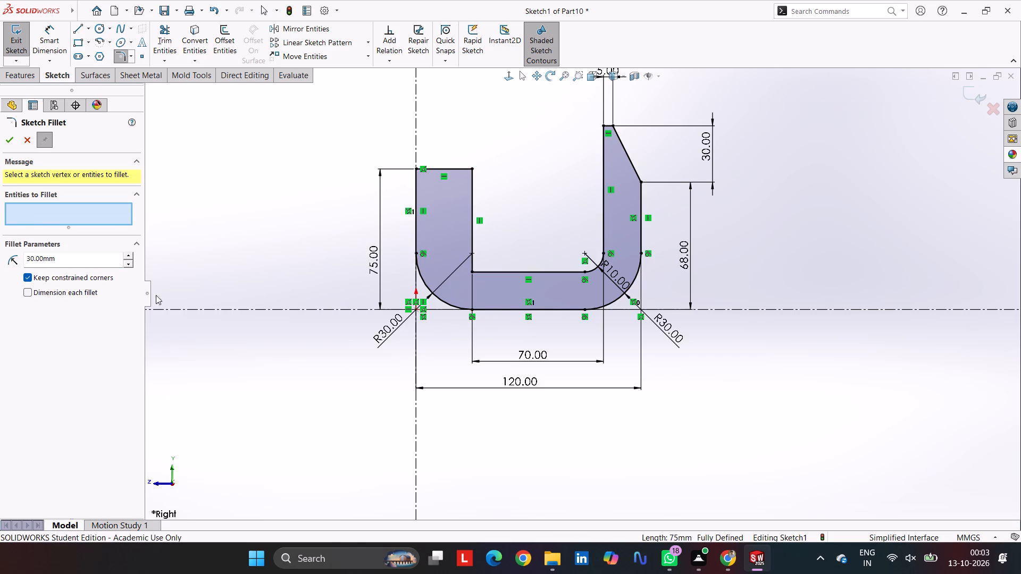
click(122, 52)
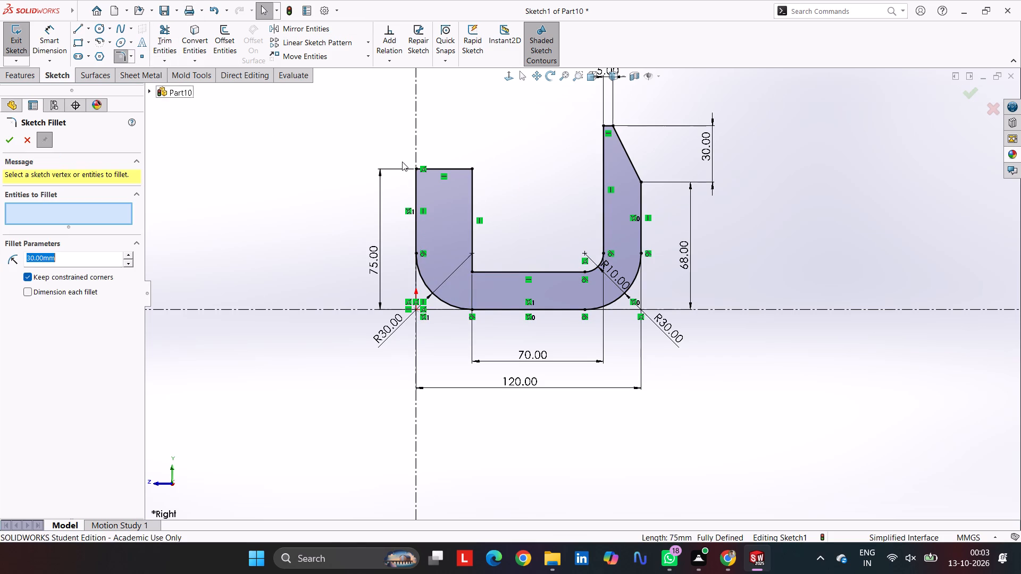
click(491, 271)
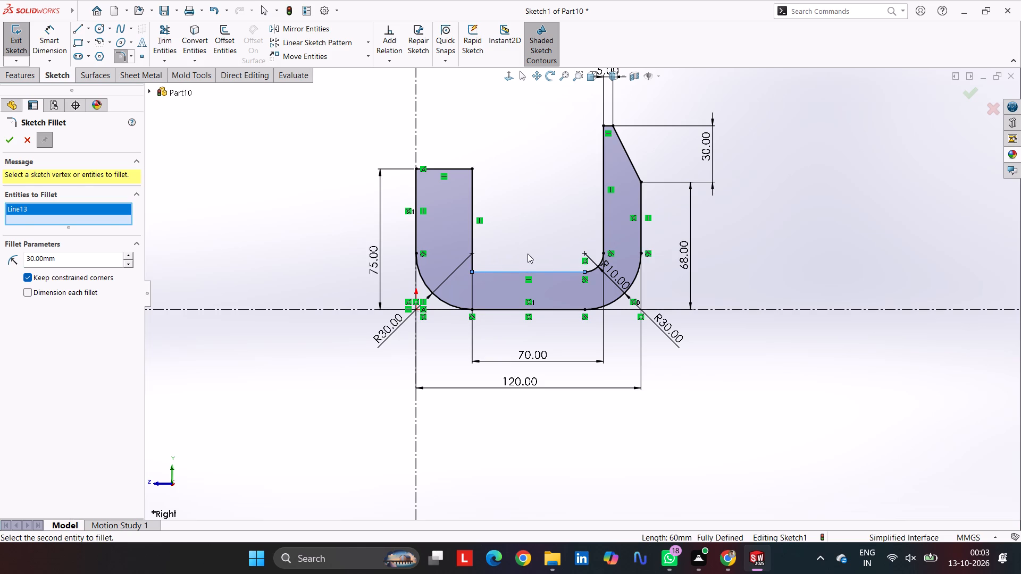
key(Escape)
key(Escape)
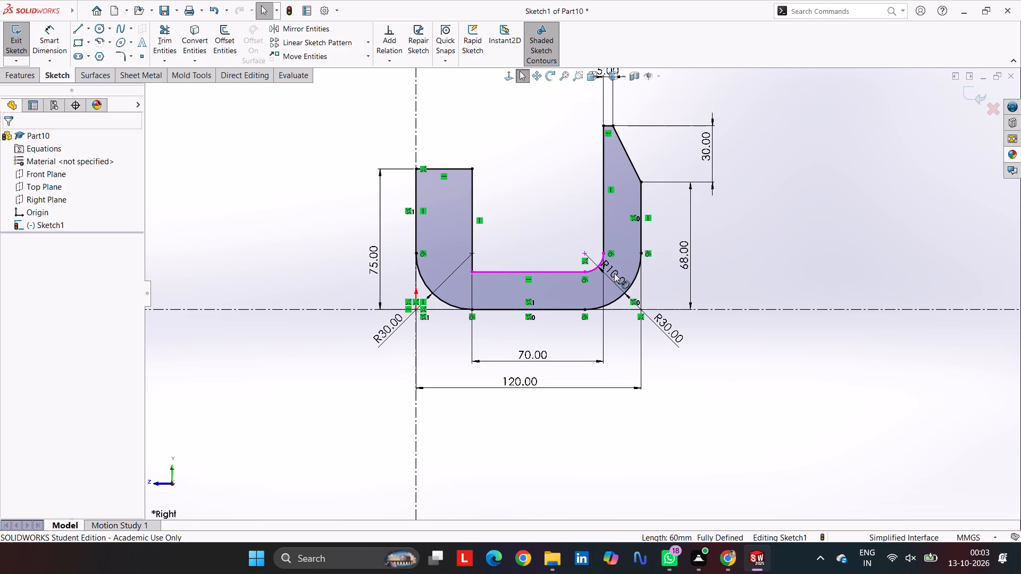
Set the radius of the inner fillet between the floor and the tall arm to 5 mm.
double_click(614, 273)
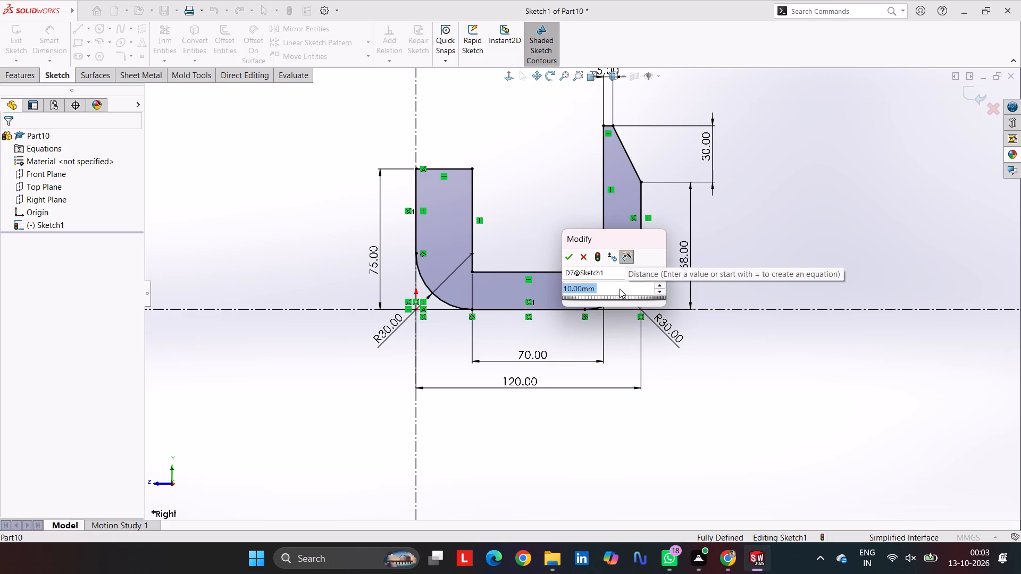
key(5)
key(Return)
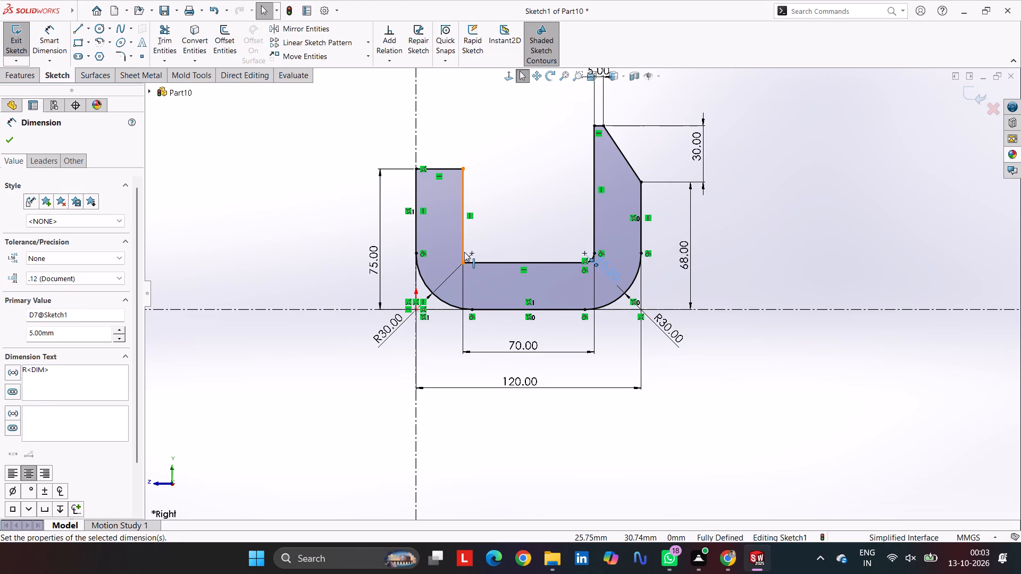
Add a 5 mm sketch fillet at the inner corner between the floor and the short arm.
click(464, 252)
ctrl+click(489, 263)
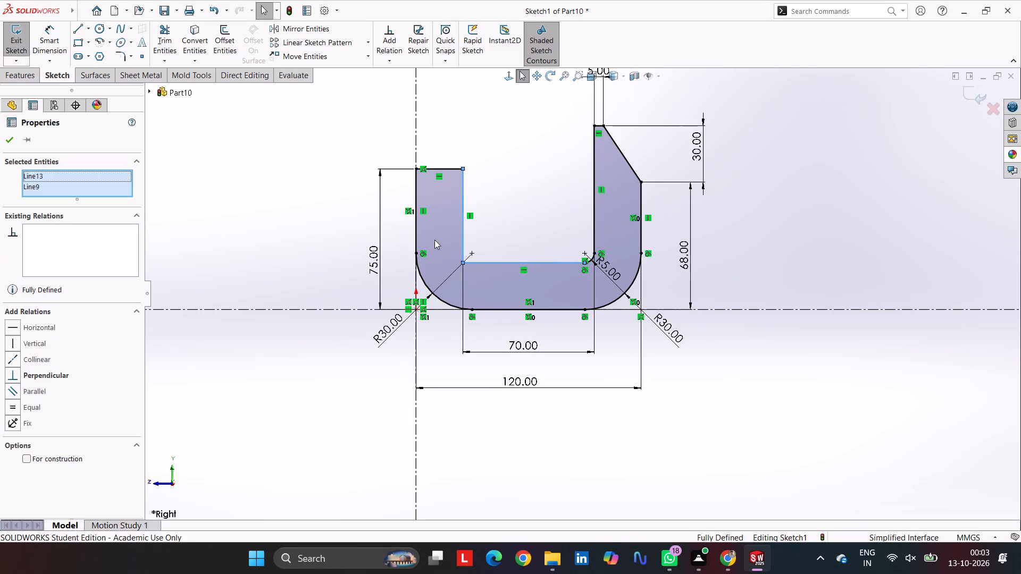
click(121, 55)
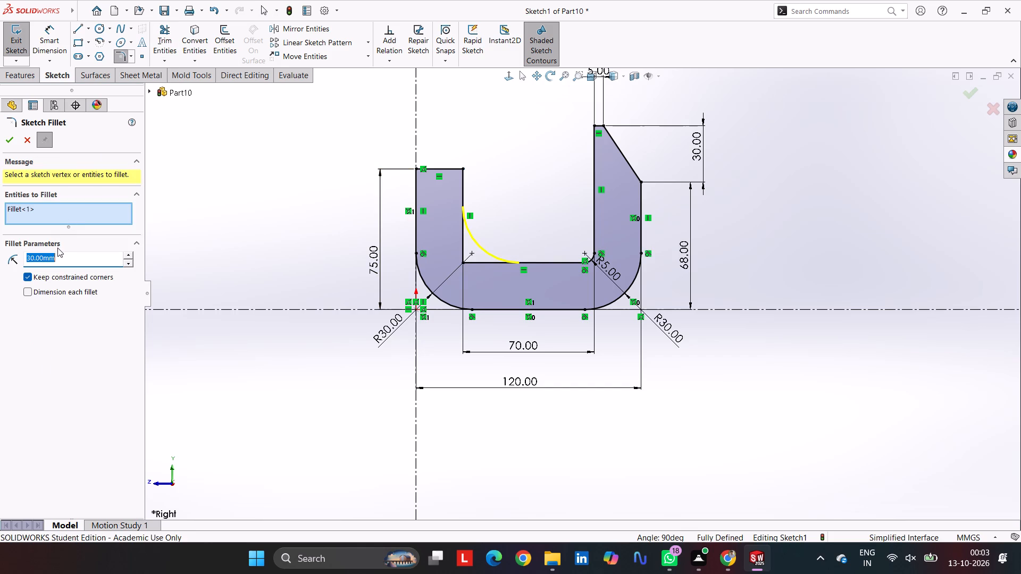
key(5)
key(Return)
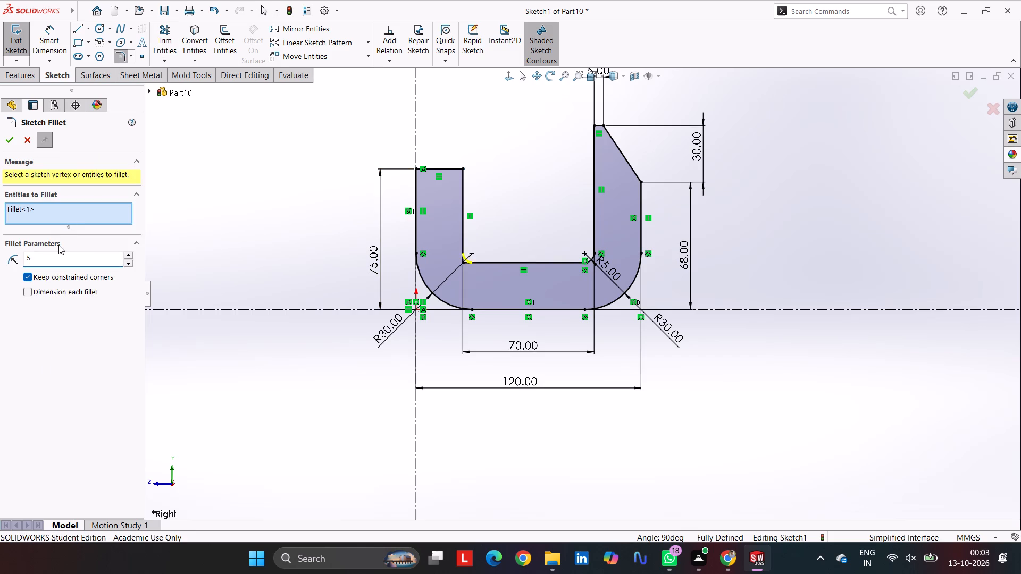
key(Return)
click(485, 159)
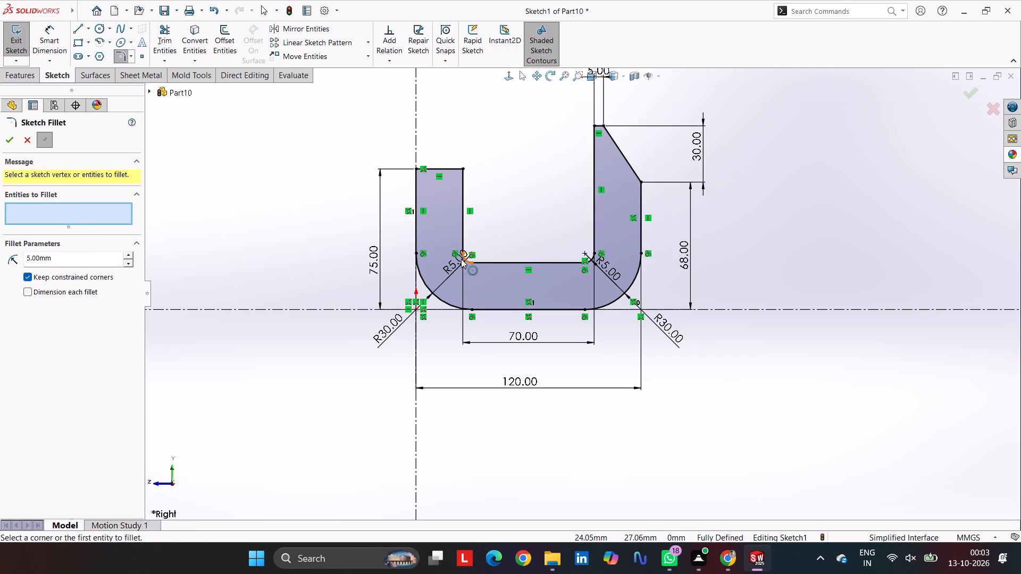
scroll(461, 259, down, 9)
key(Escape)
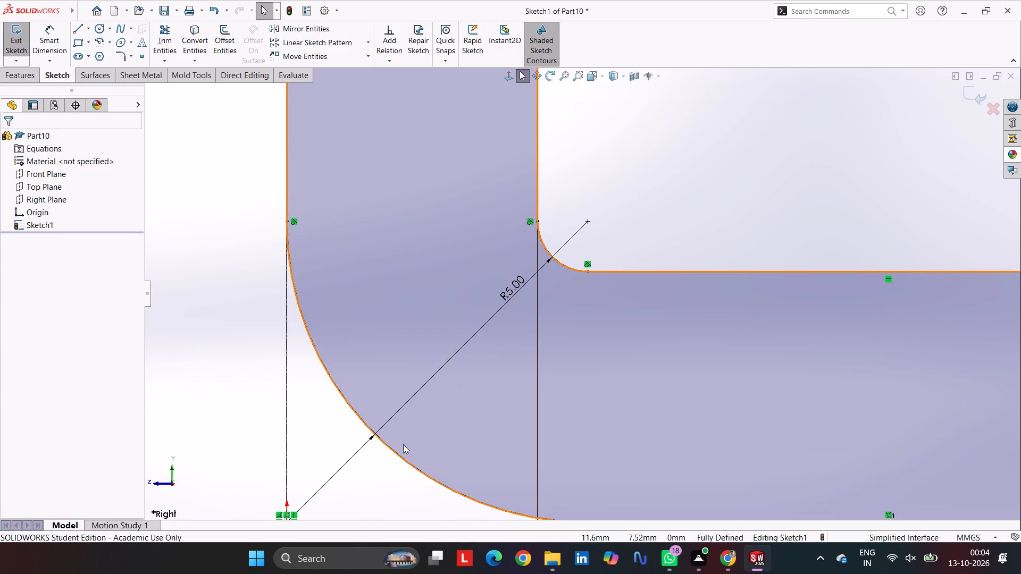
key(Escape)
Extrude the U-shaped profile as a boss with the Mid Plane end condition and a depth of 8 mm.
scroll(644, 267, up, 5)
scroll(742, 234, up, 3)
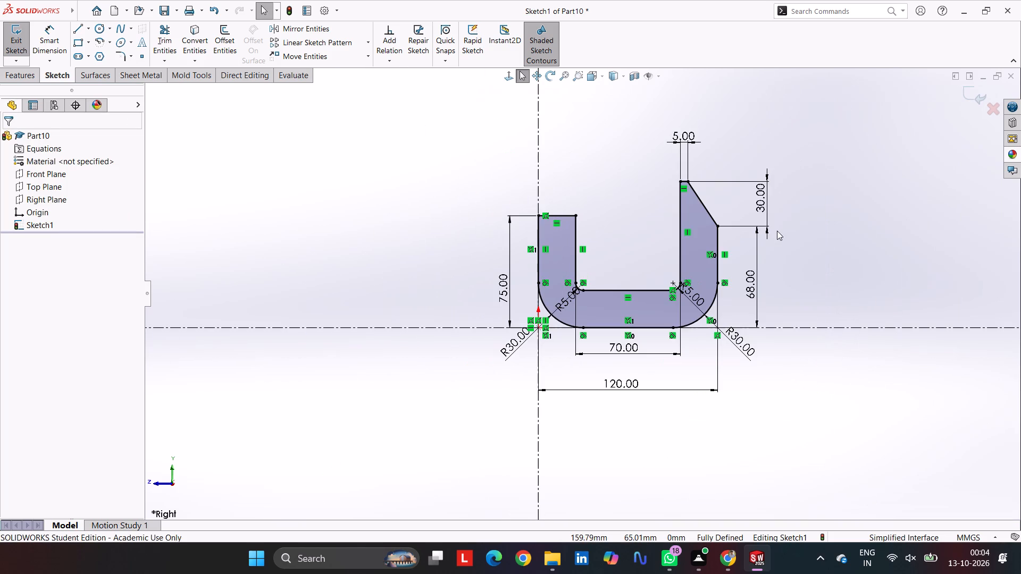
scroll(777, 231, down, 1)
scroll(733, 255, down, 2)
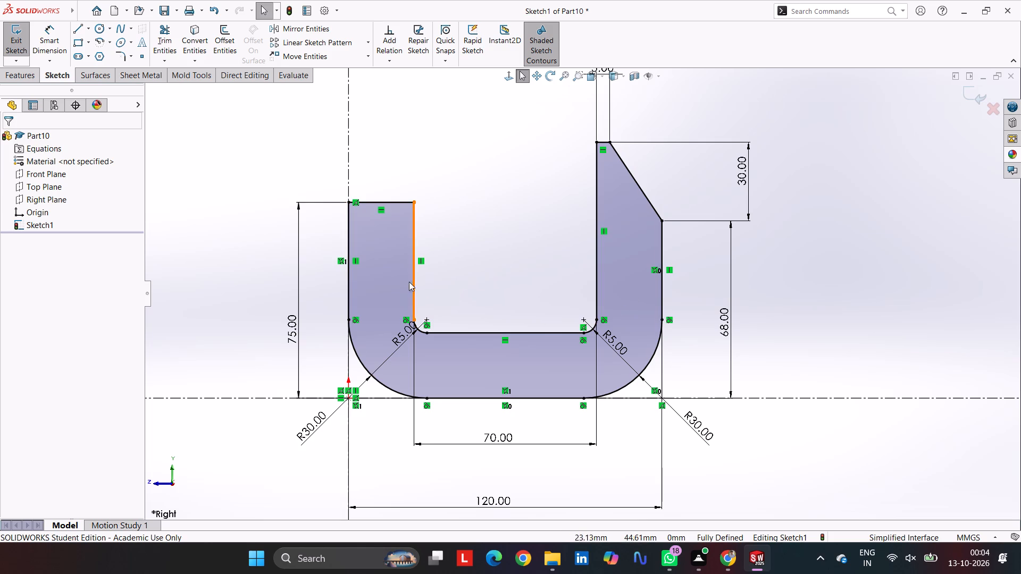
click(11, 75)
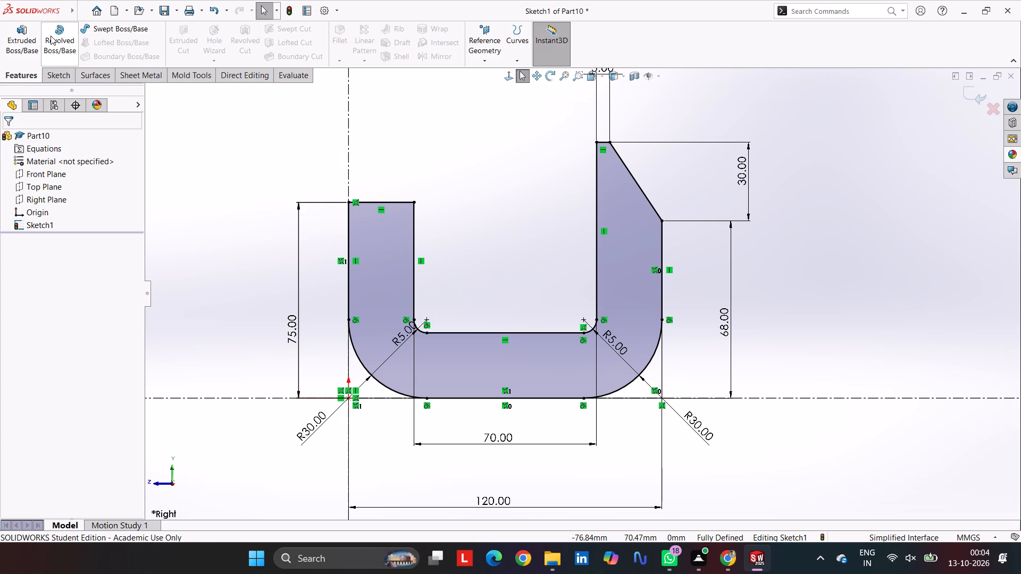
click(23, 33)
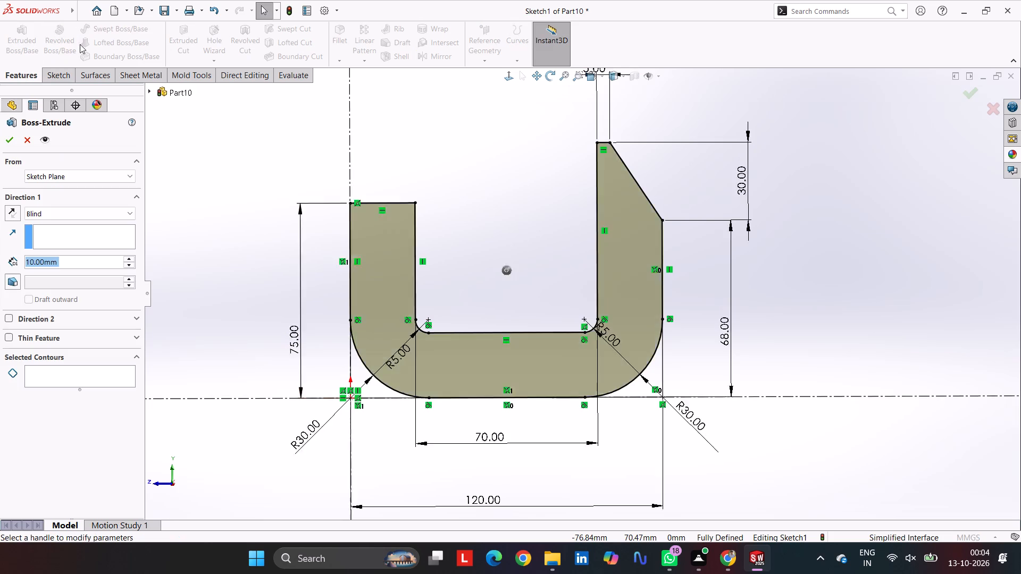
click(62, 211)
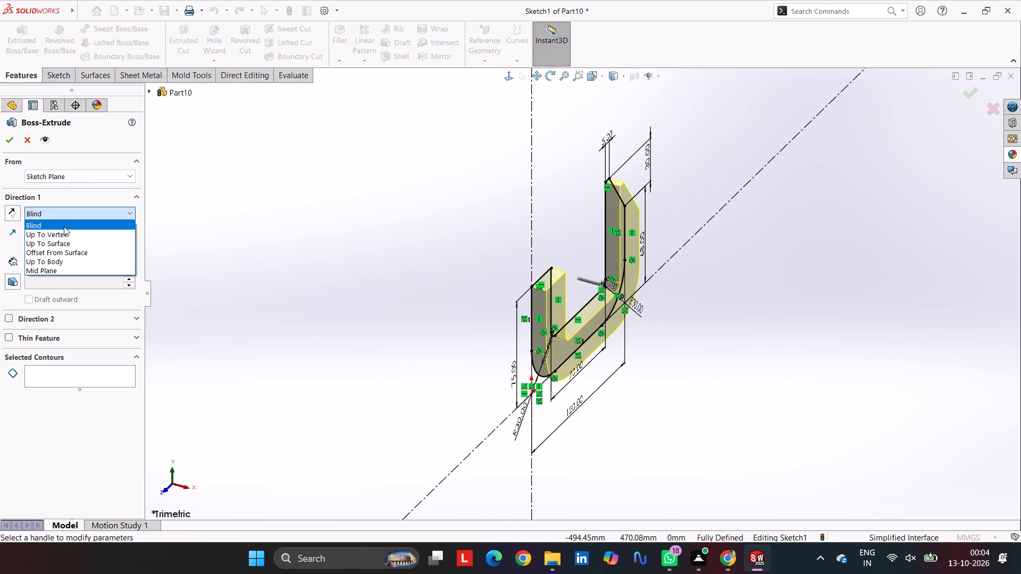
click(60, 269)
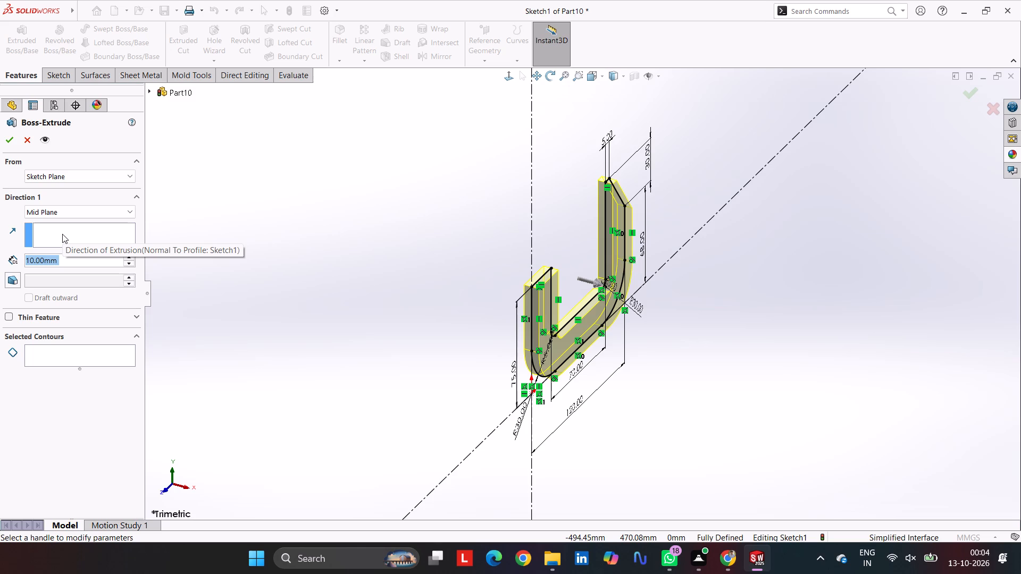
key(8)
key(Return)
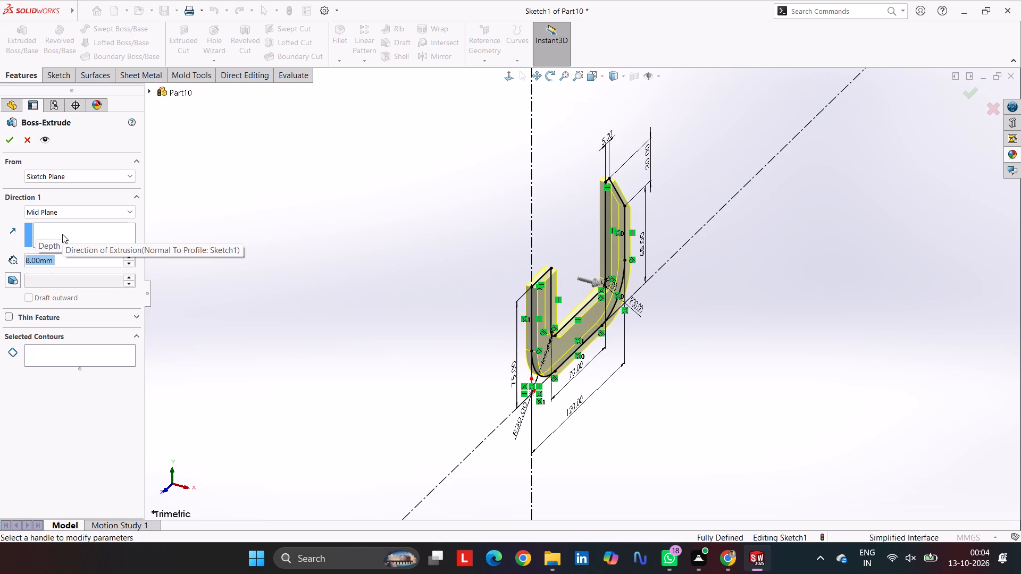
key(Return)
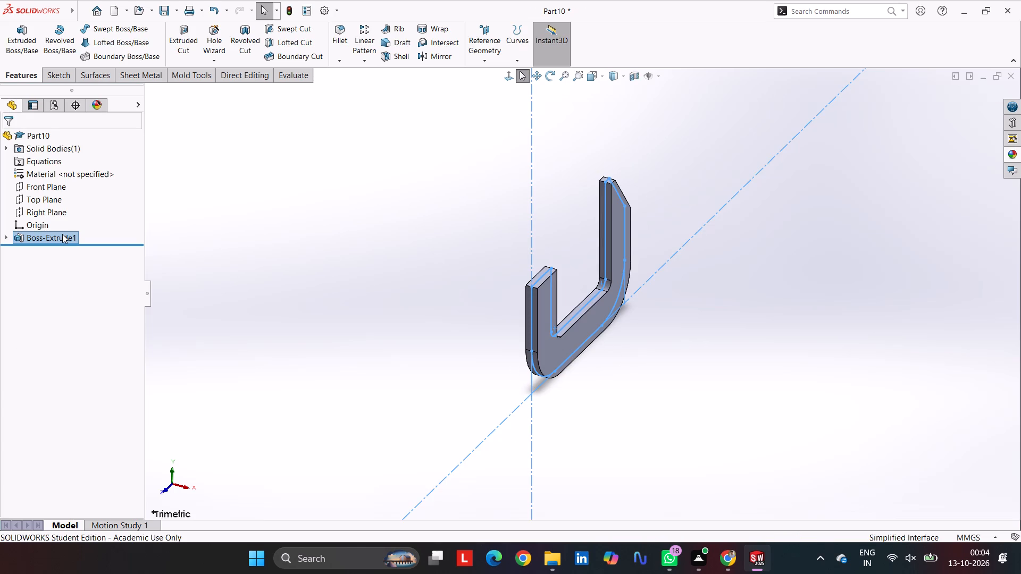
click(654, 409)
click(577, 339)
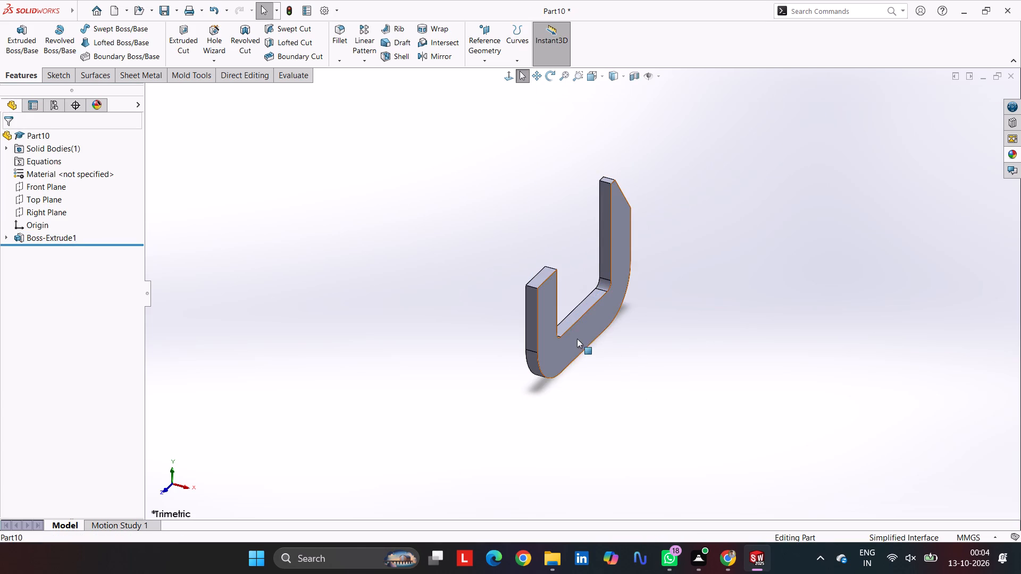
click(744, 451)
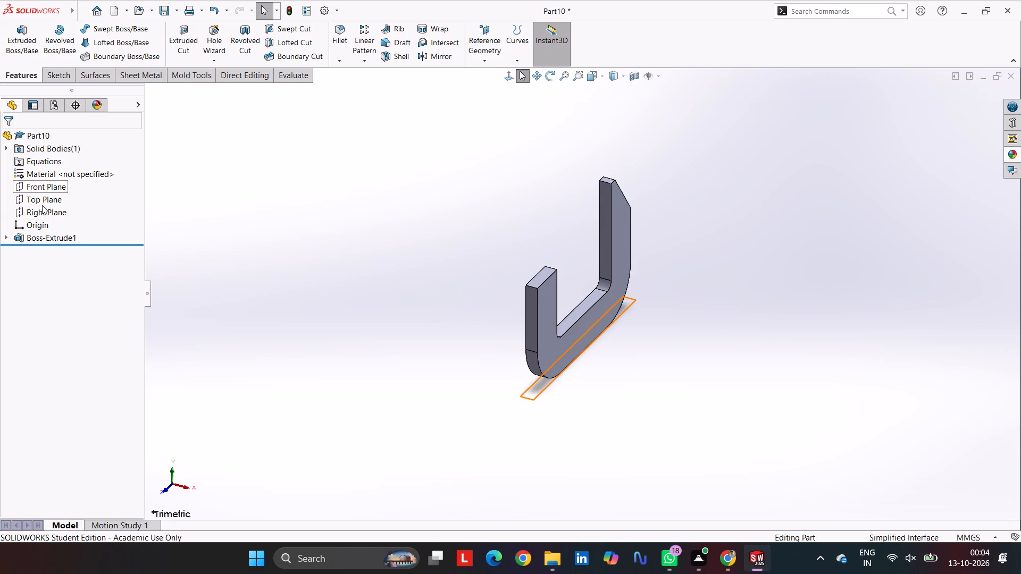
On a new Right Plane sketch, draw a short horizontal line from the short arm's inner top corner along its top edge, continuing about 54 mm vertically down.
click(42, 214)
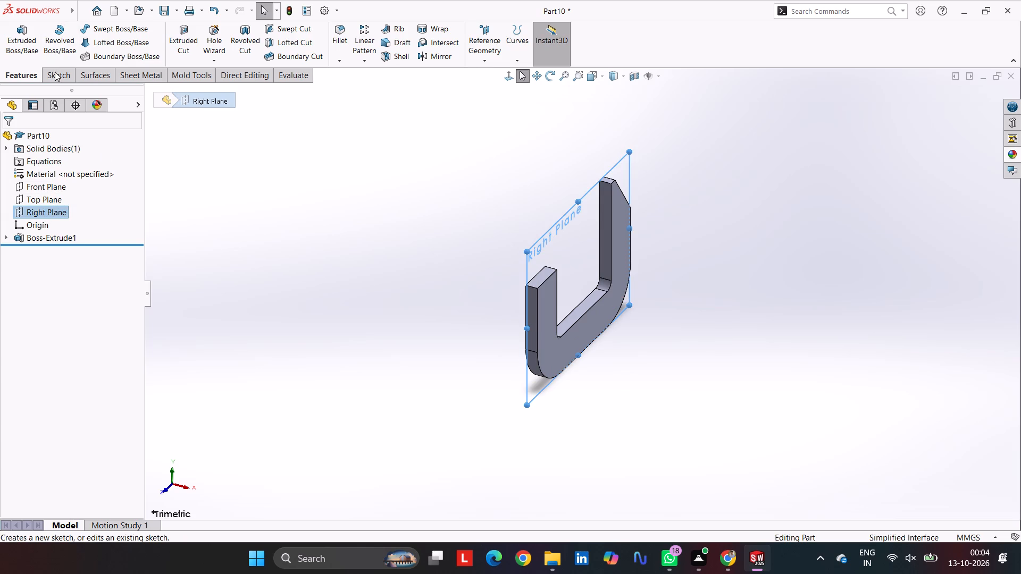
click(55, 72)
click(16, 29)
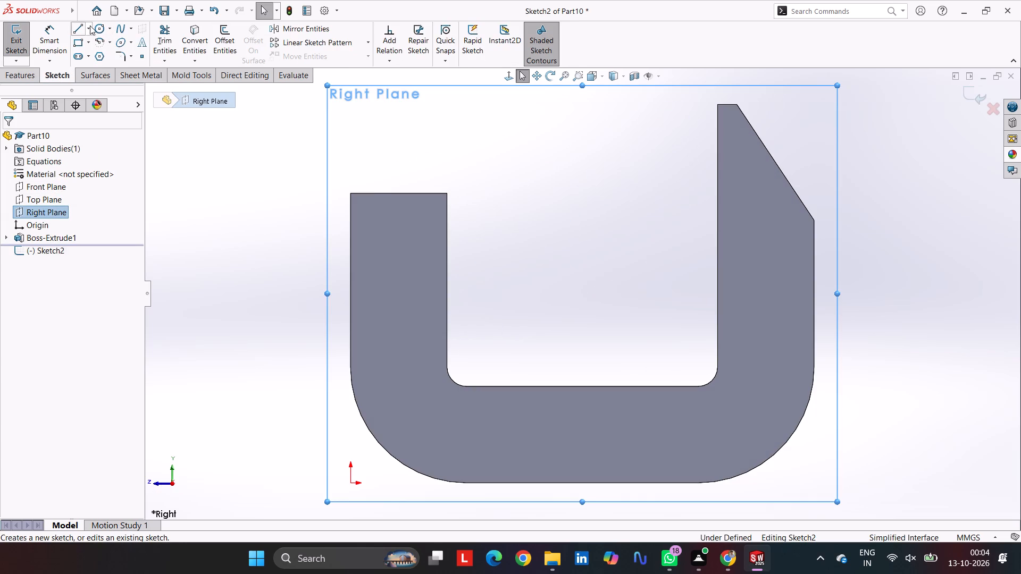
click(79, 29)
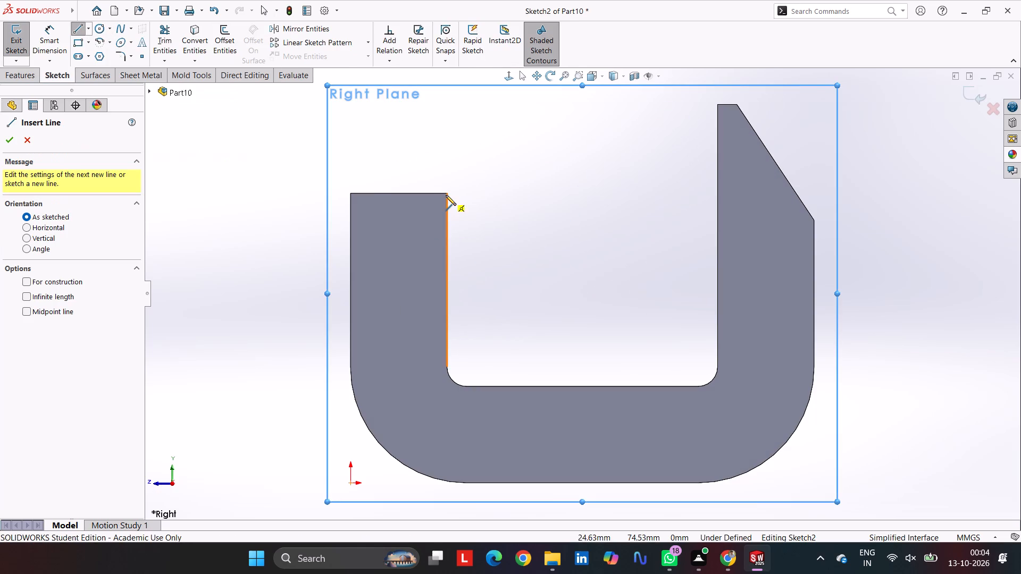
click(447, 193)
click(432, 196)
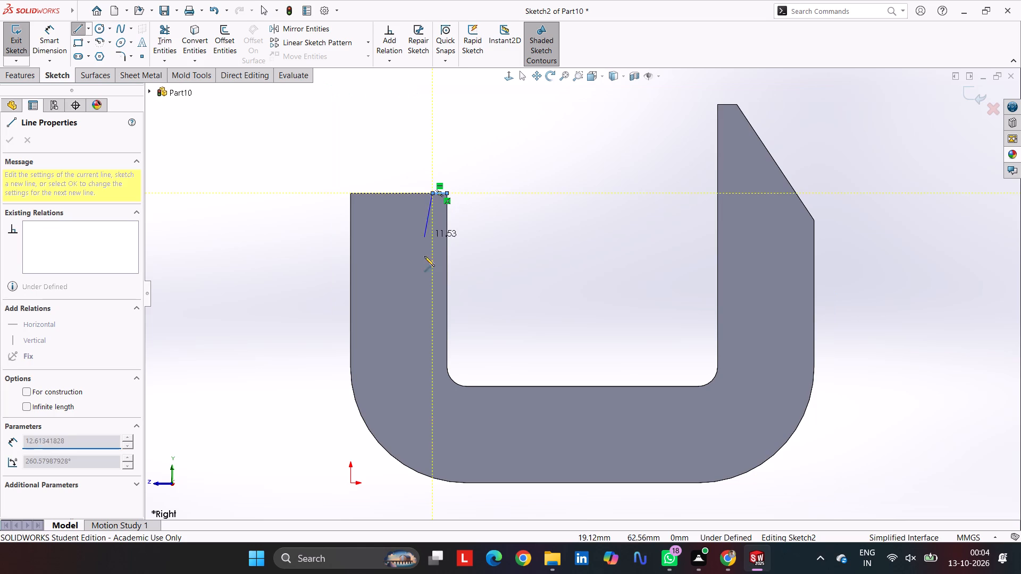
click(431, 403)
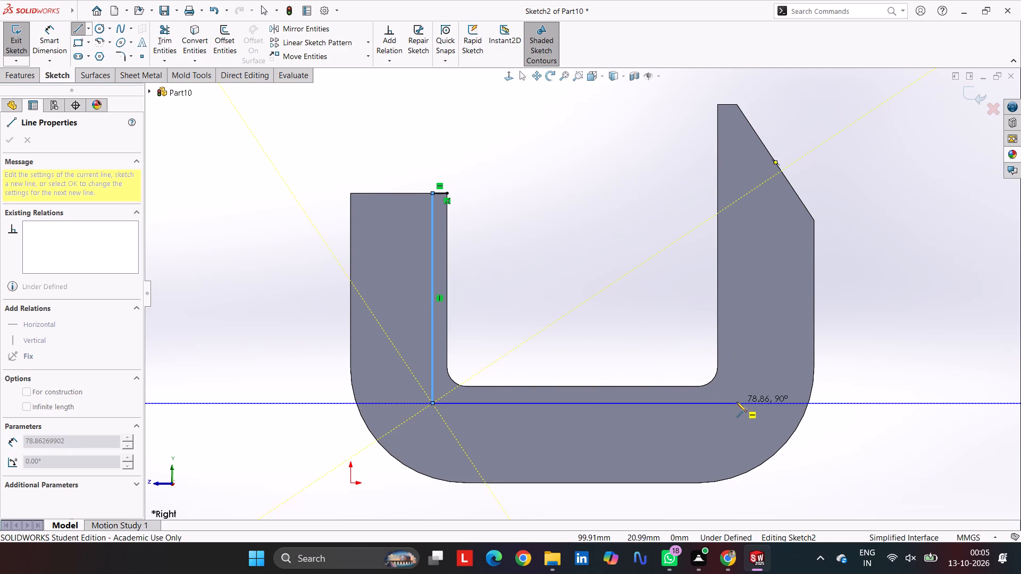
key(Escape)
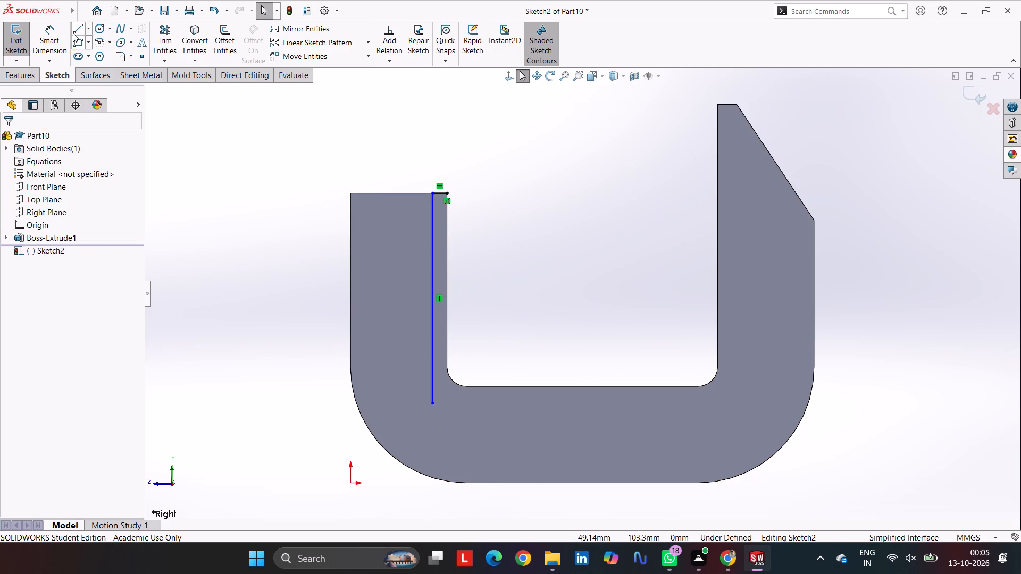
Draw sketch lines from the short arm's inner top corner down to floor level, about 70 mm across, and 73 mm up to the tall arm's inner top corner.
click(45, 29)
click(81, 29)
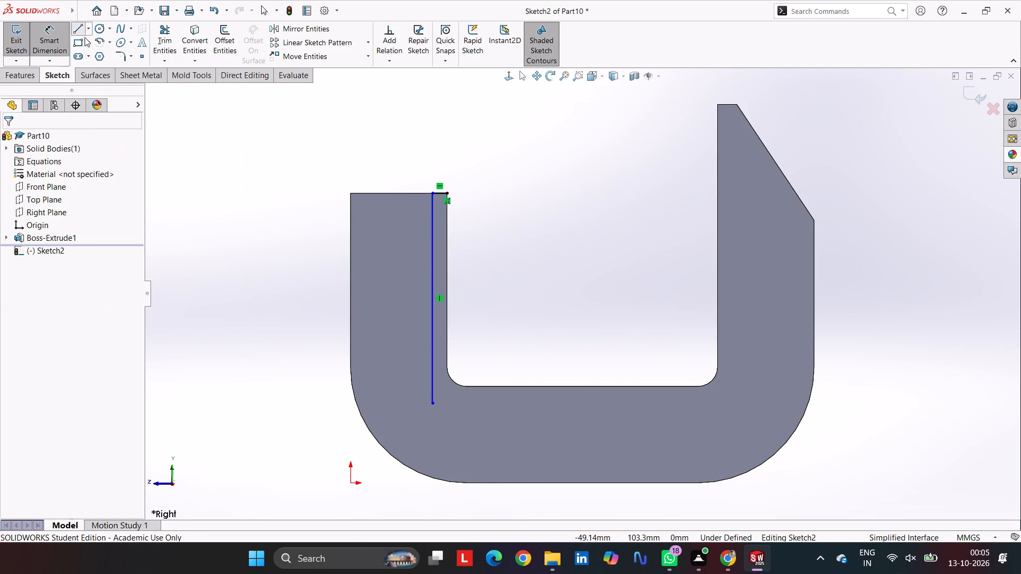
click(447, 196)
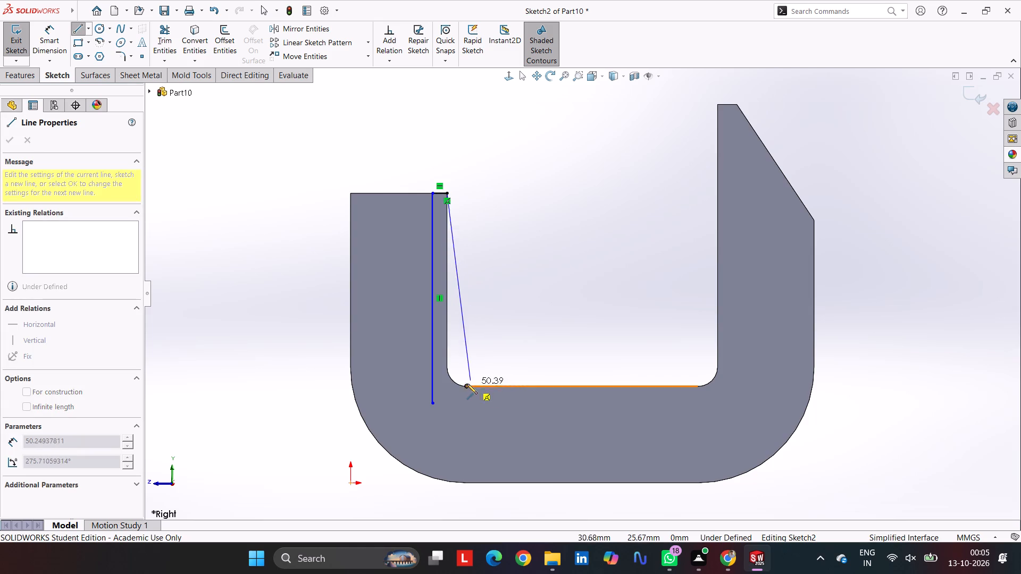
click(446, 386)
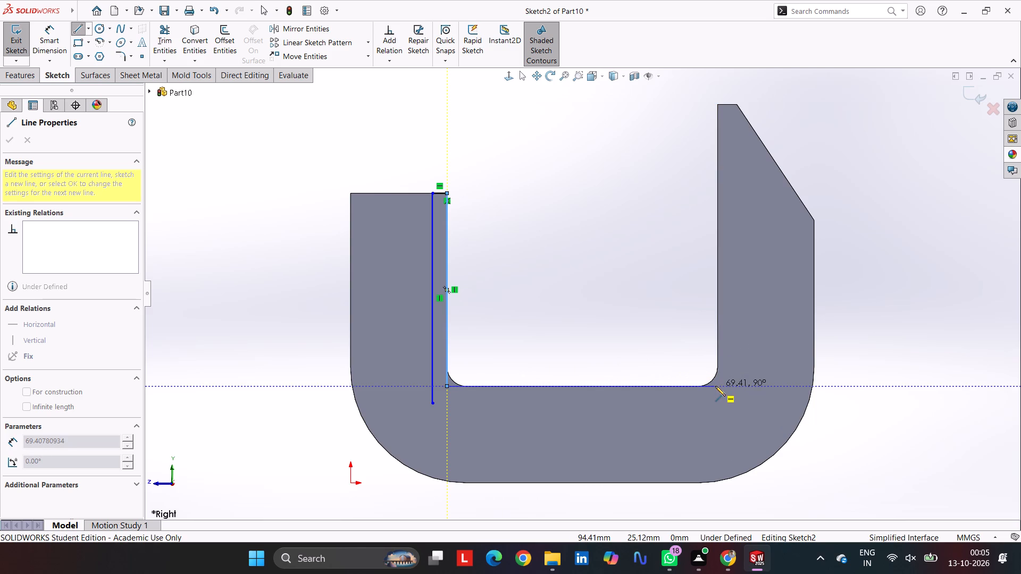
scroll(715, 385, down, 4)
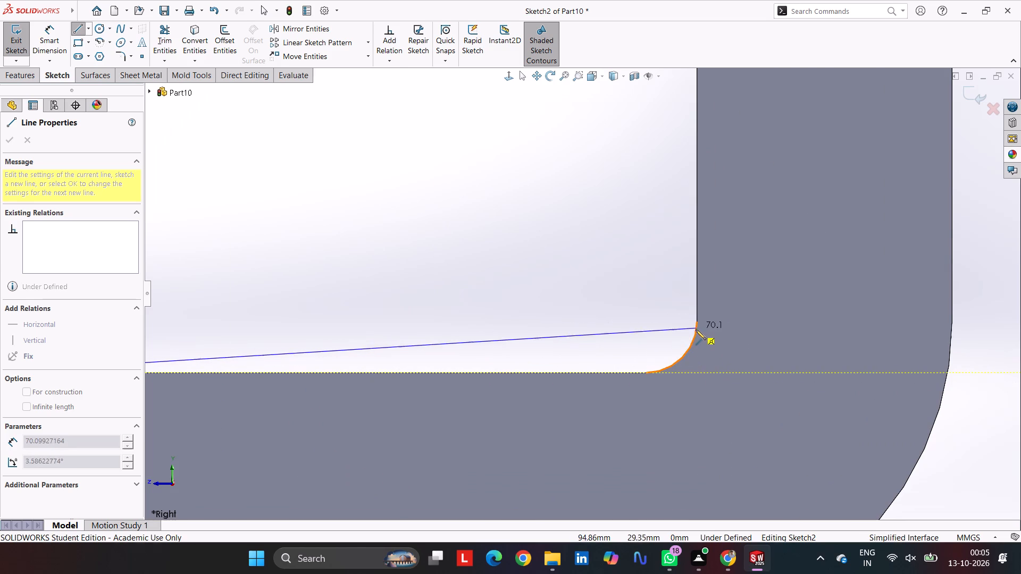
click(694, 373)
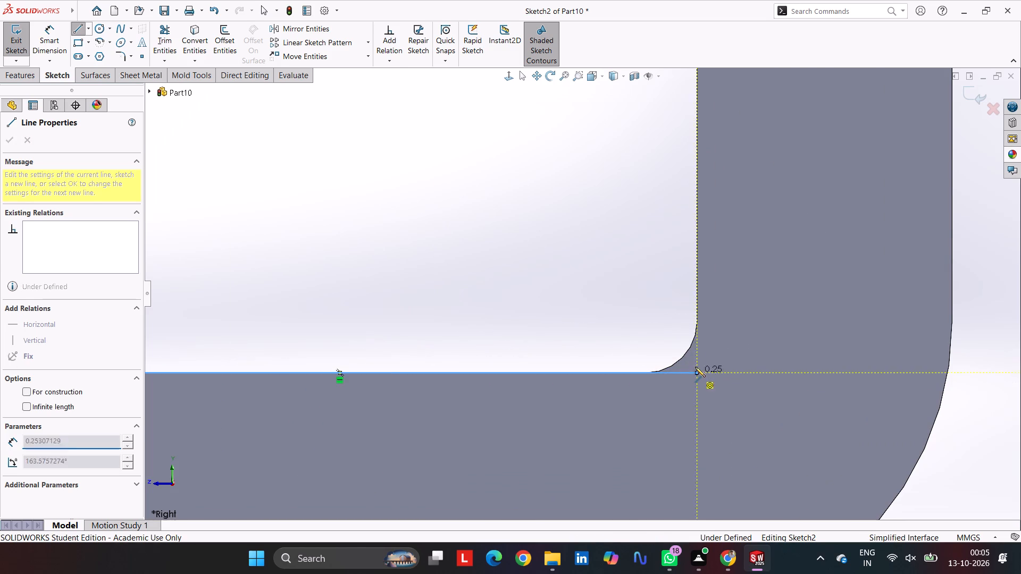
scroll(699, 326, up, 5)
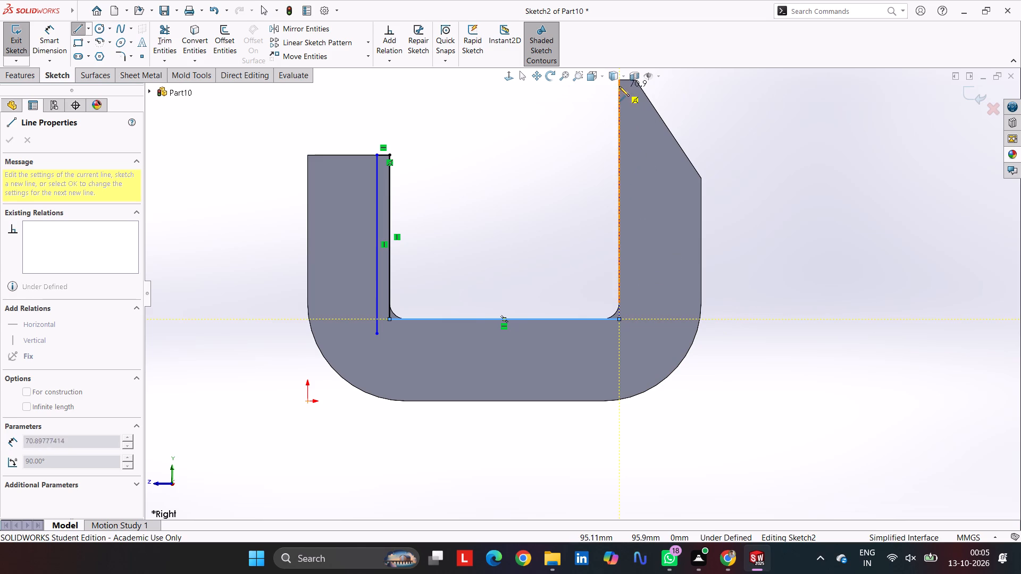
scroll(613, 99, up, 4)
scroll(629, 147, down, 4)
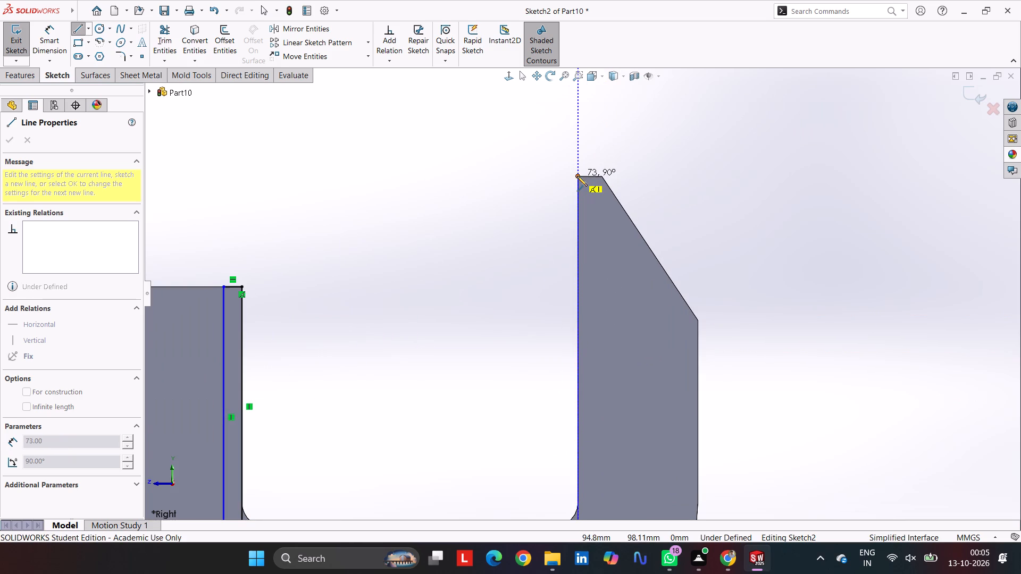
click(577, 176)
Continue the outline along the tall arm's top edge, about 77 mm straight down, and about 79 mm across to the first vertical line's lower end.
click(601, 178)
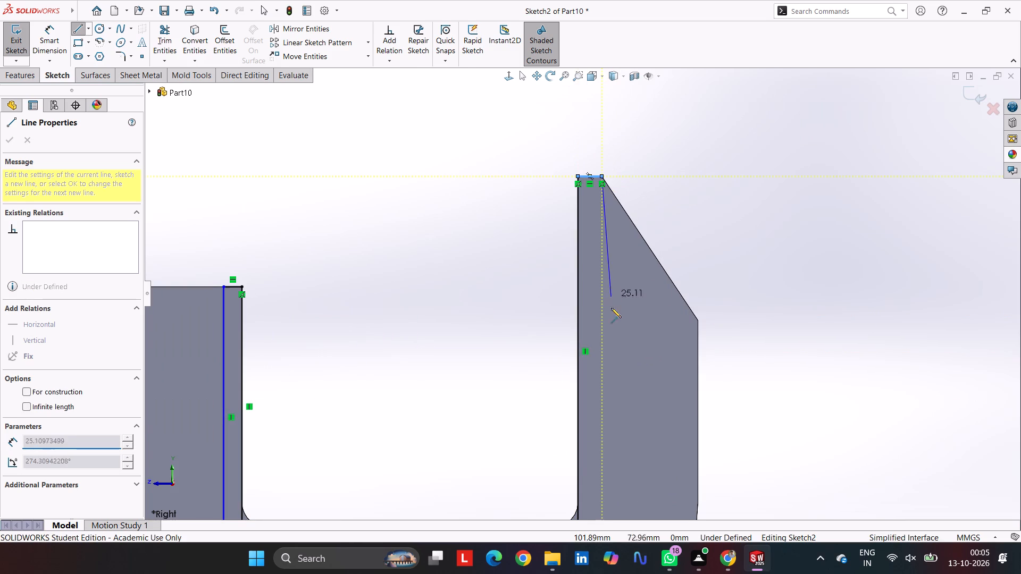
scroll(592, 378, up, 6)
scroll(591, 383, down, 5)
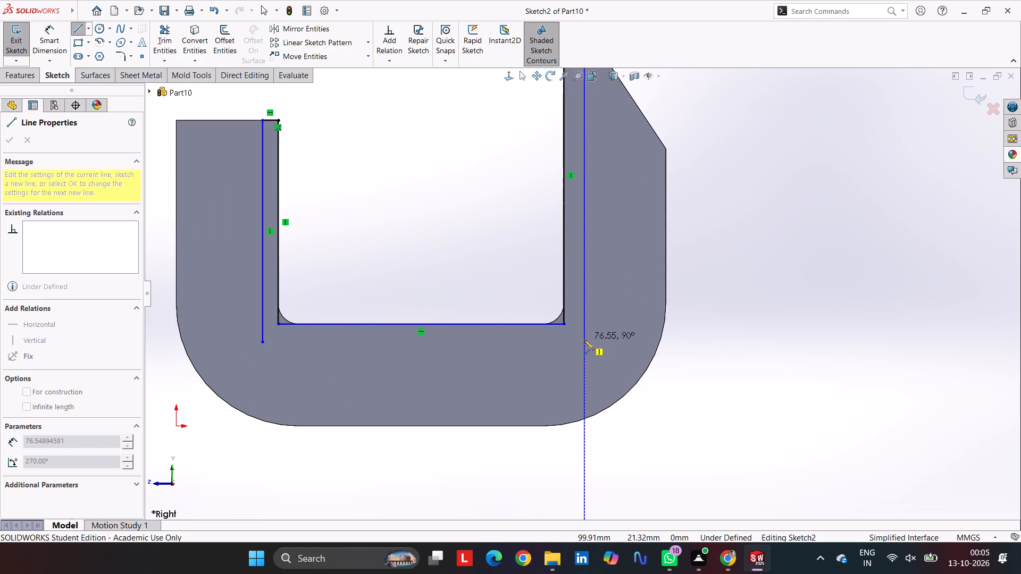
click(584, 342)
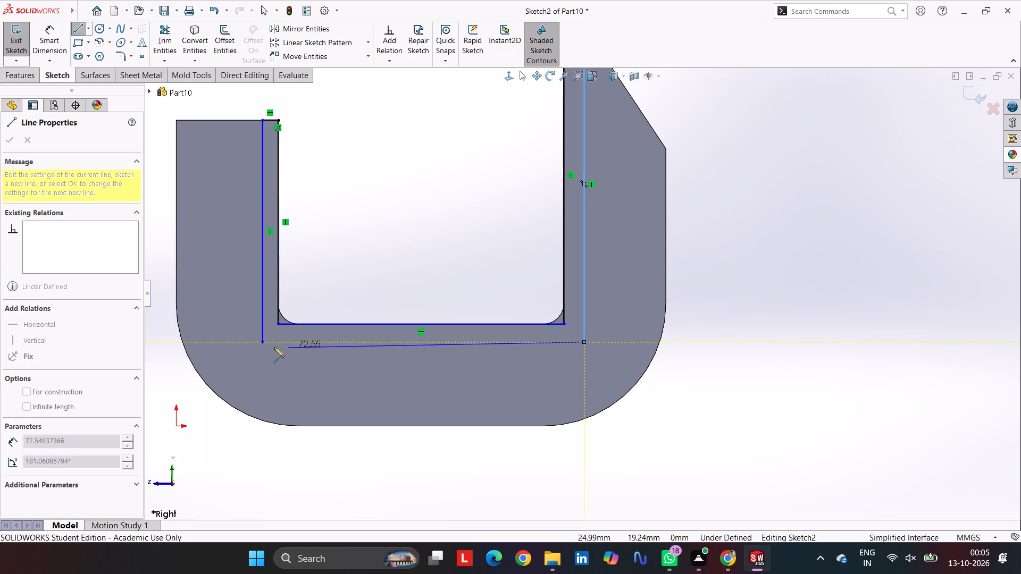
click(261, 342)
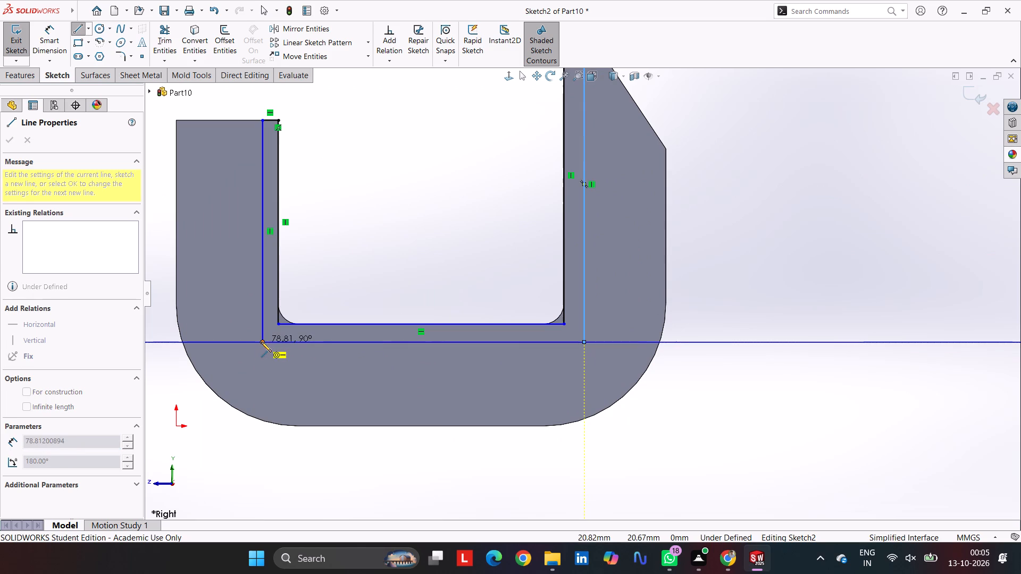
key(Escape)
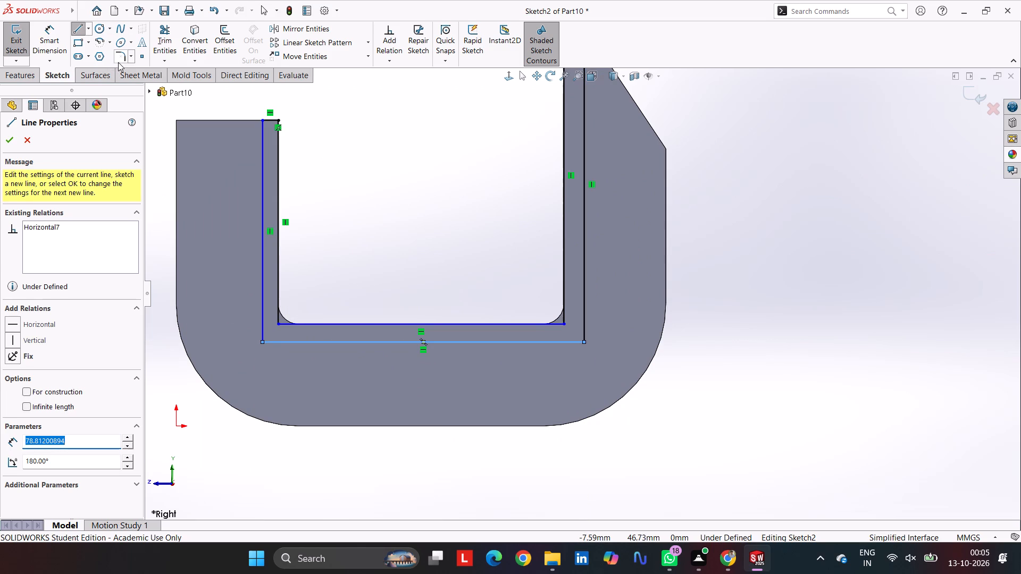
Dimension the spacing between the two vertical lines in the short arm to 5 mm.
click(53, 37)
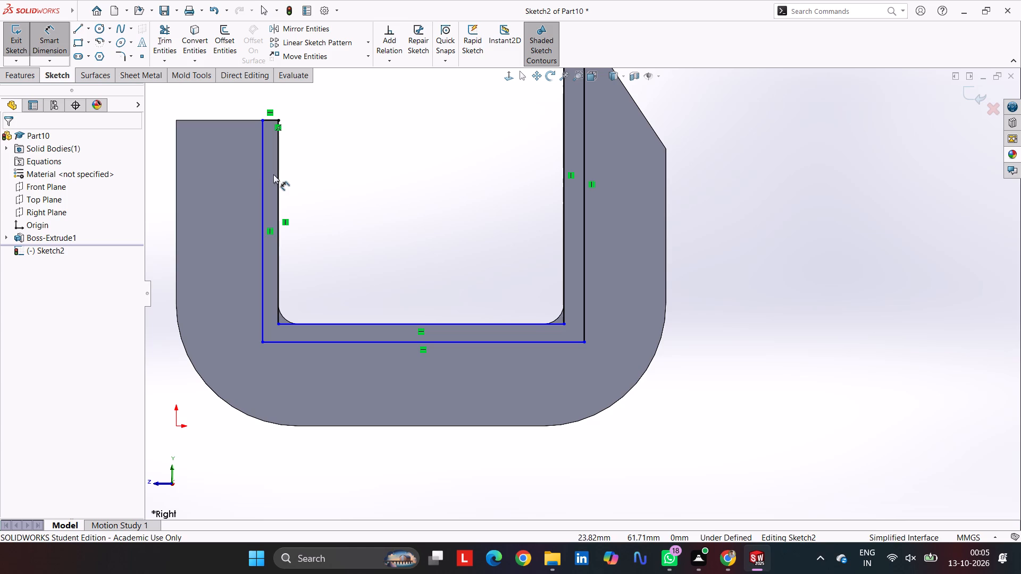
click(278, 178)
click(264, 174)
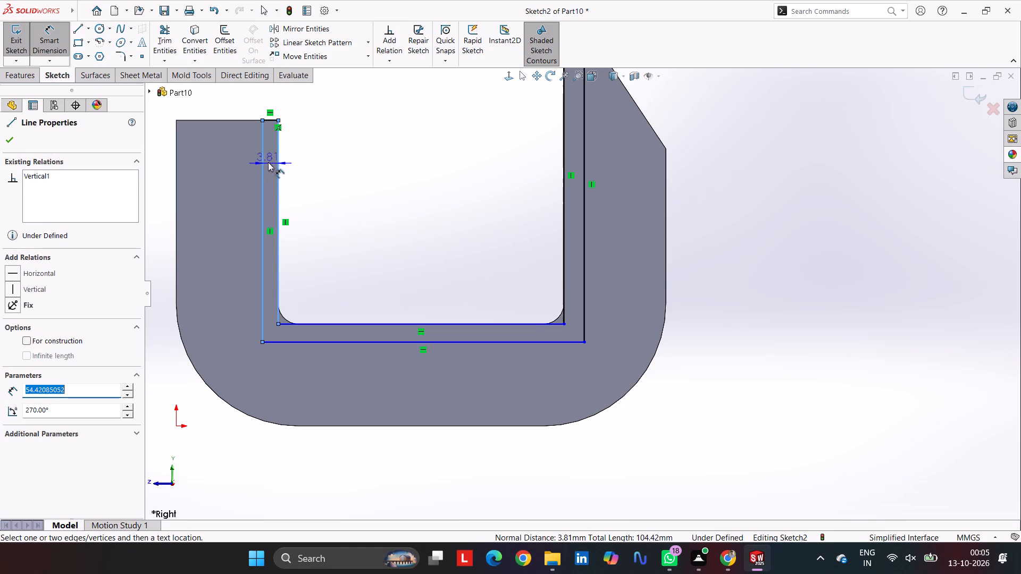
click(272, 100)
key(5)
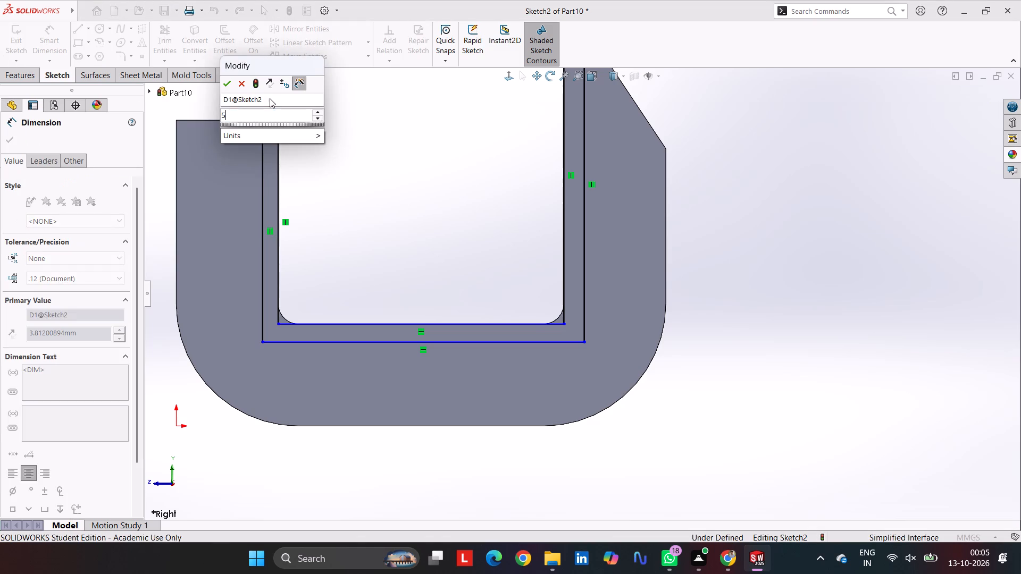
key(Return)
Dimension the spacing between the two horizontal floor lines to 5 mm.
click(383, 339)
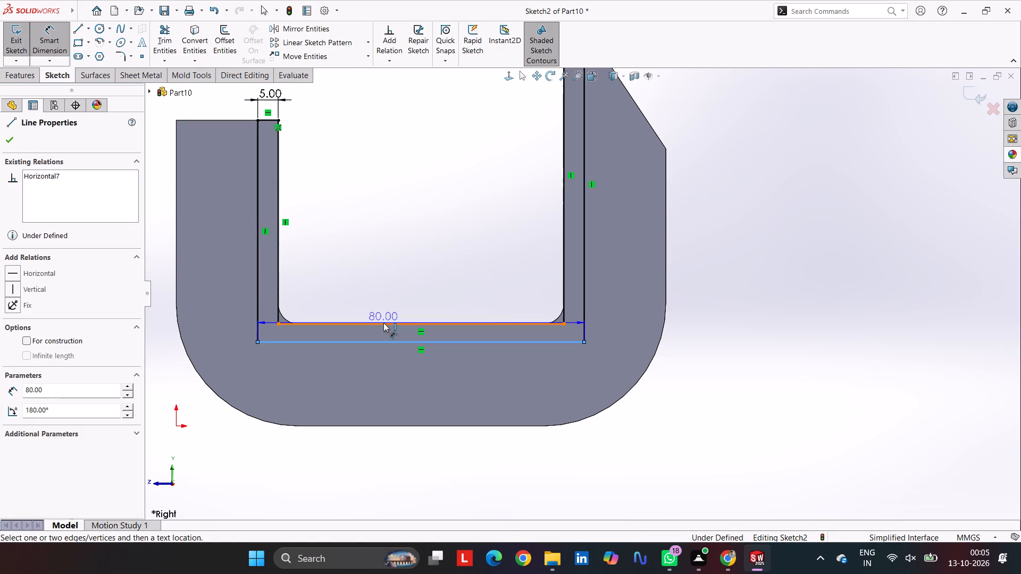
click(383, 323)
click(398, 328)
key(5)
key(Return)
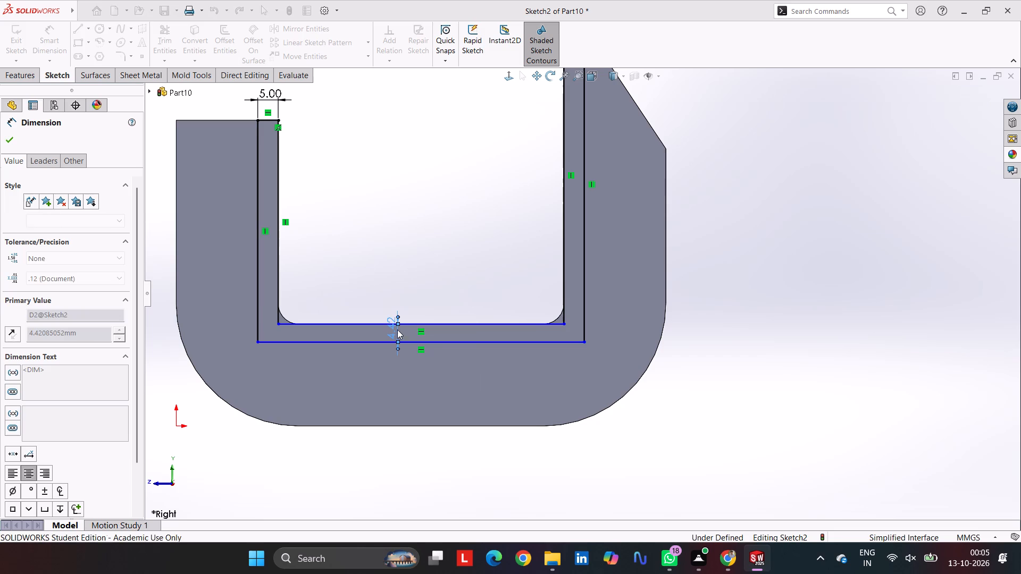
key(Escape)
Make the upper horizontal sketch line collinear with the body's inner floor edge.
click(359, 326)
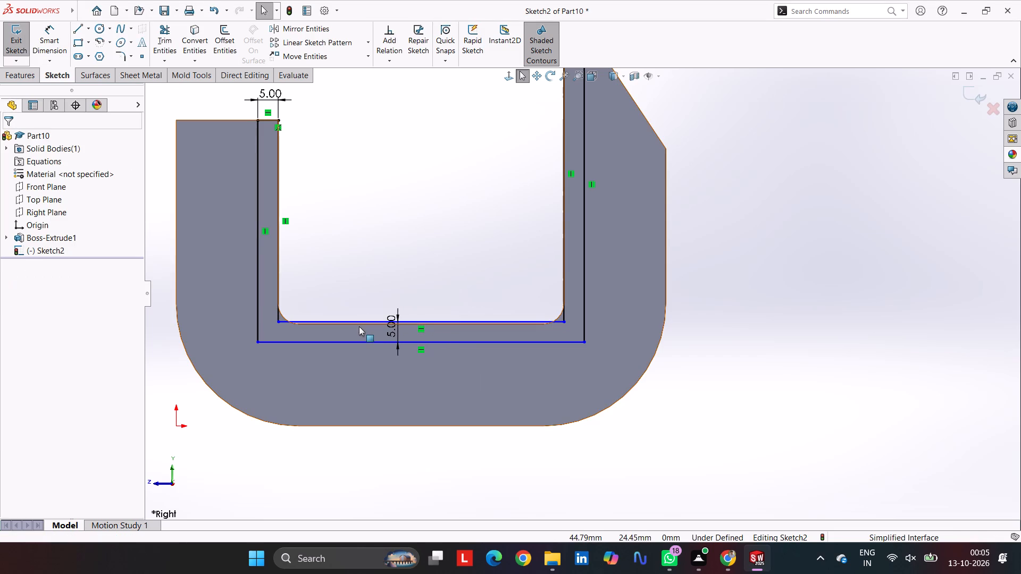
ctrl+click(362, 321)
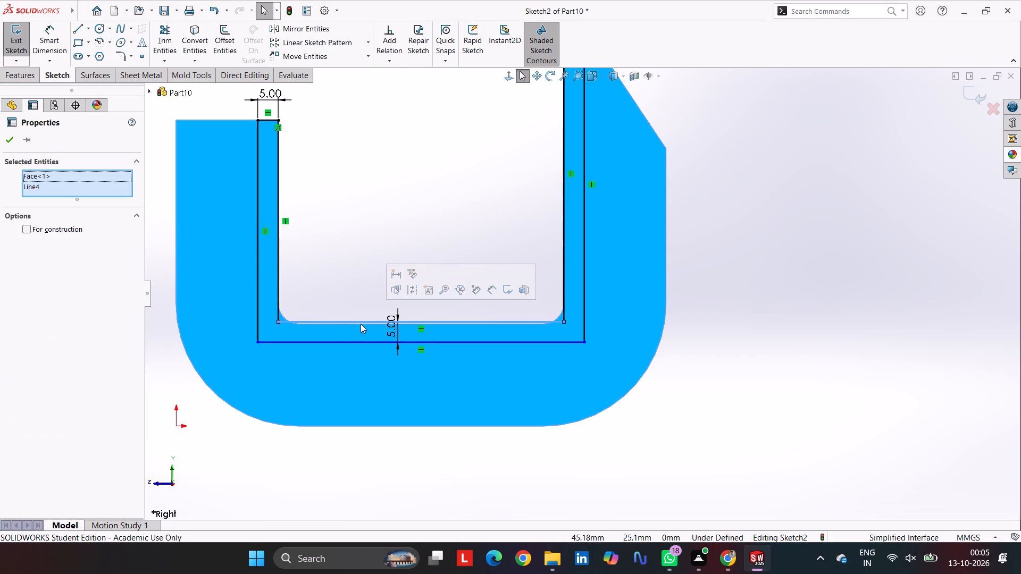
key(Escape)
key(Escape)
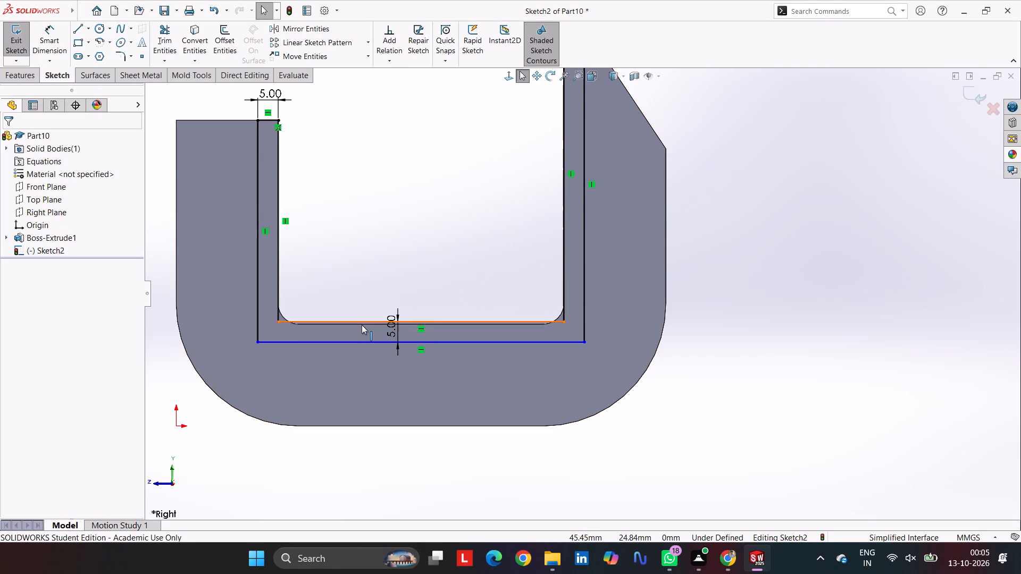
click(362, 326)
ctrl+click(361, 321)
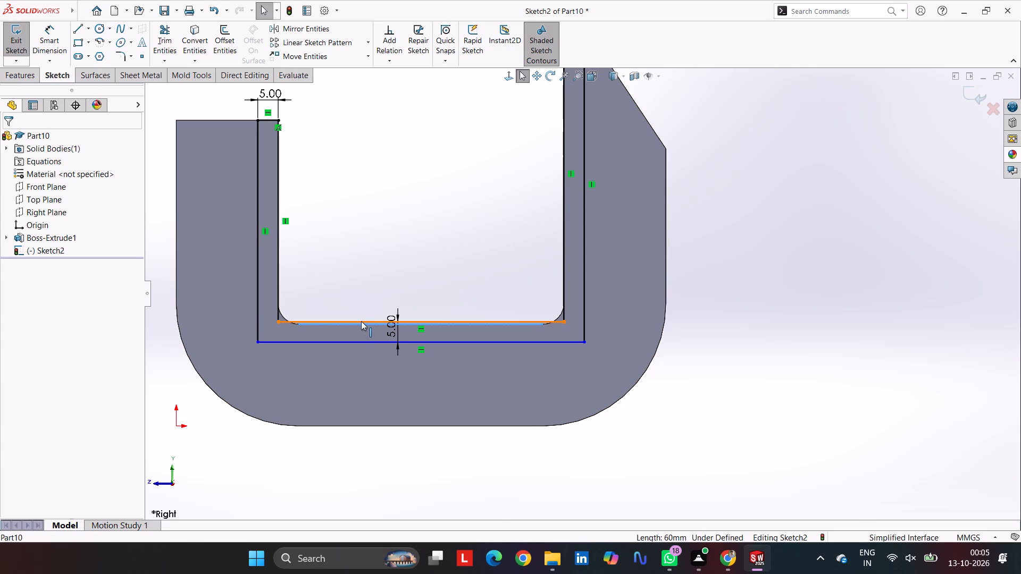
click(49, 328)
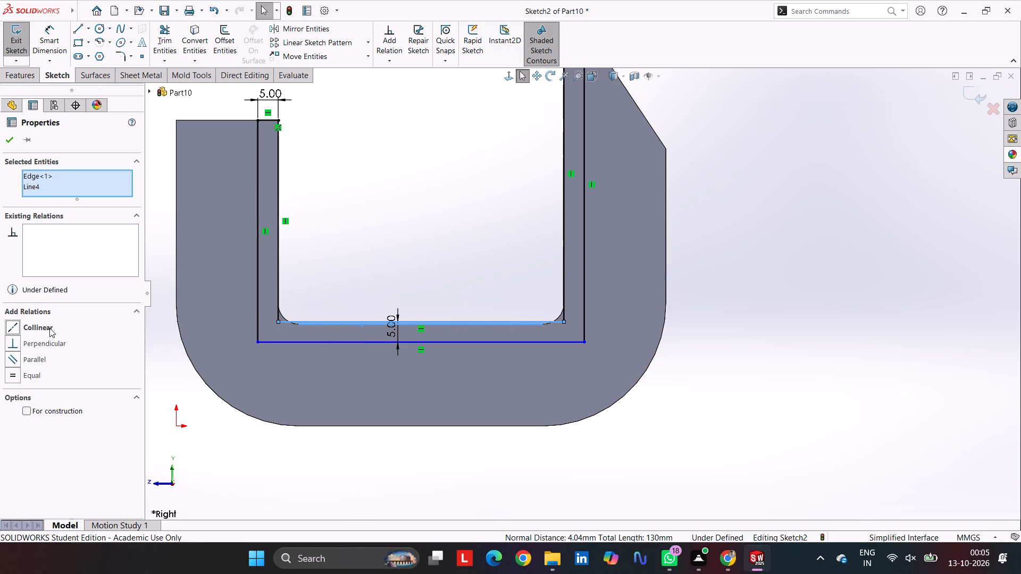
click(307, 254)
key(Escape)
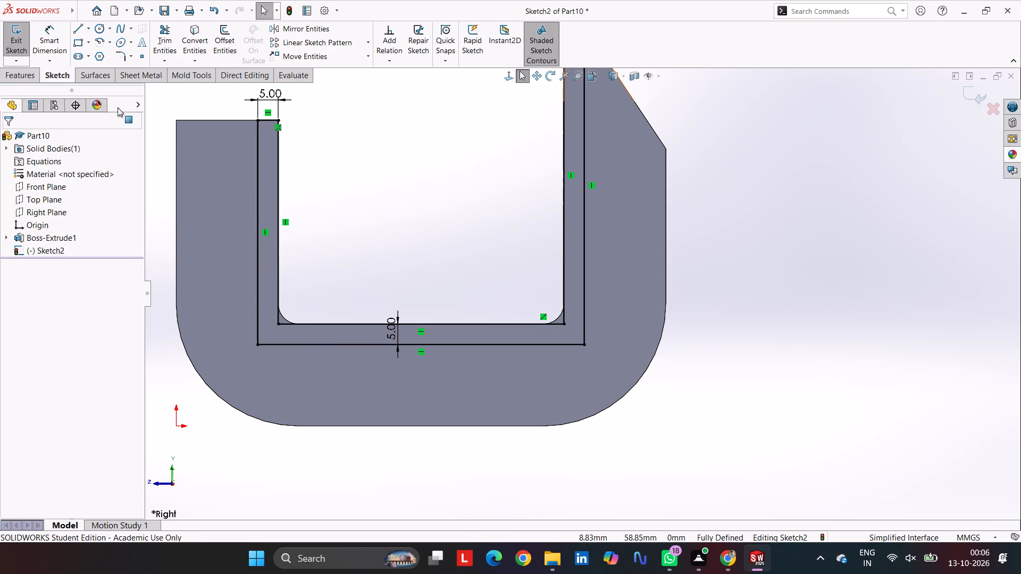
Add 5 mm sketch fillets at both inner corners of the U-shaped strip.
click(126, 50)
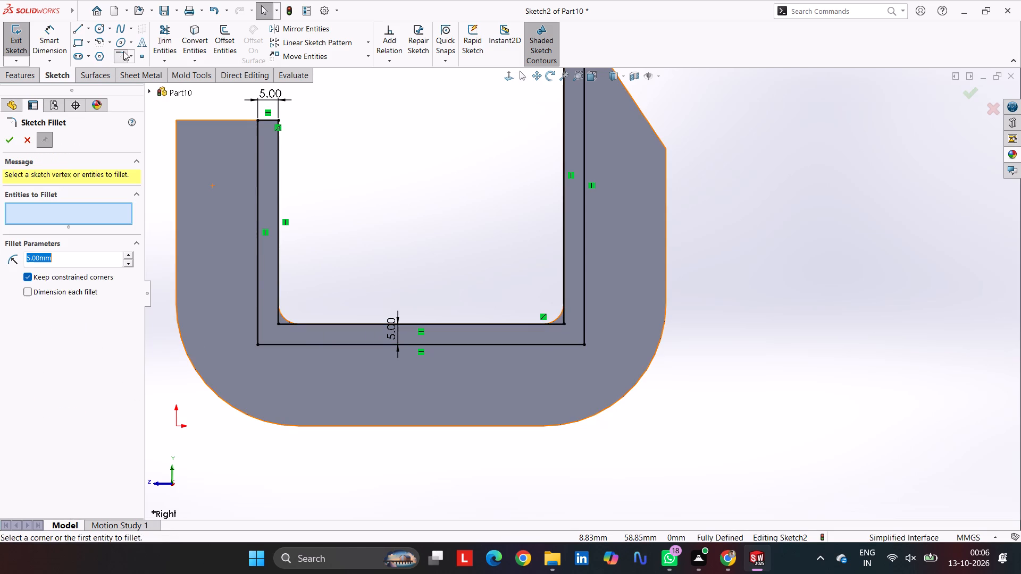
click(309, 321)
click(279, 297)
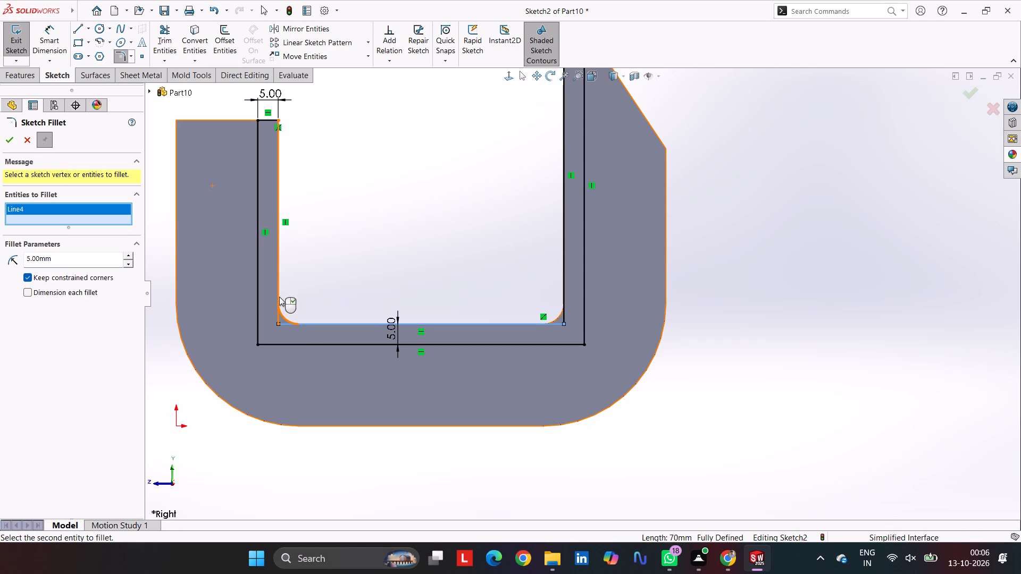
key(Return)
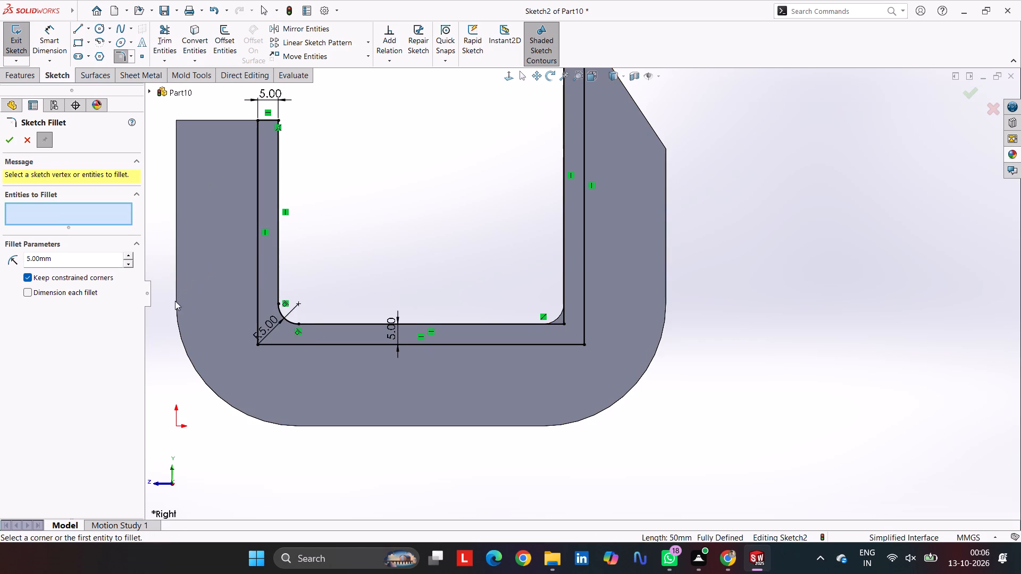
click(518, 324)
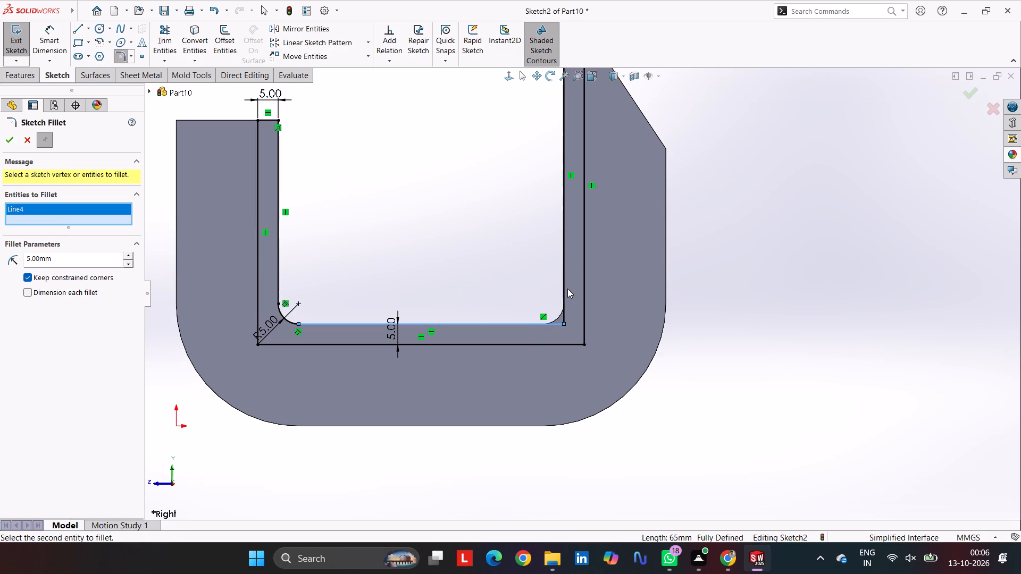
click(564, 289)
key(Return)
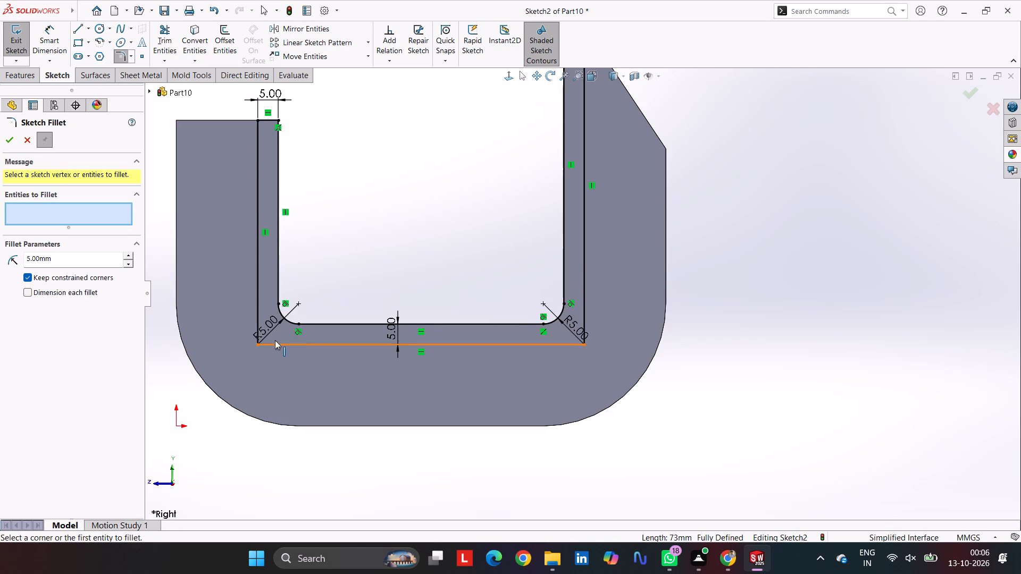
Add 10 mm sketch fillets at both outer corners of the U-shaped strip.
click(293, 341)
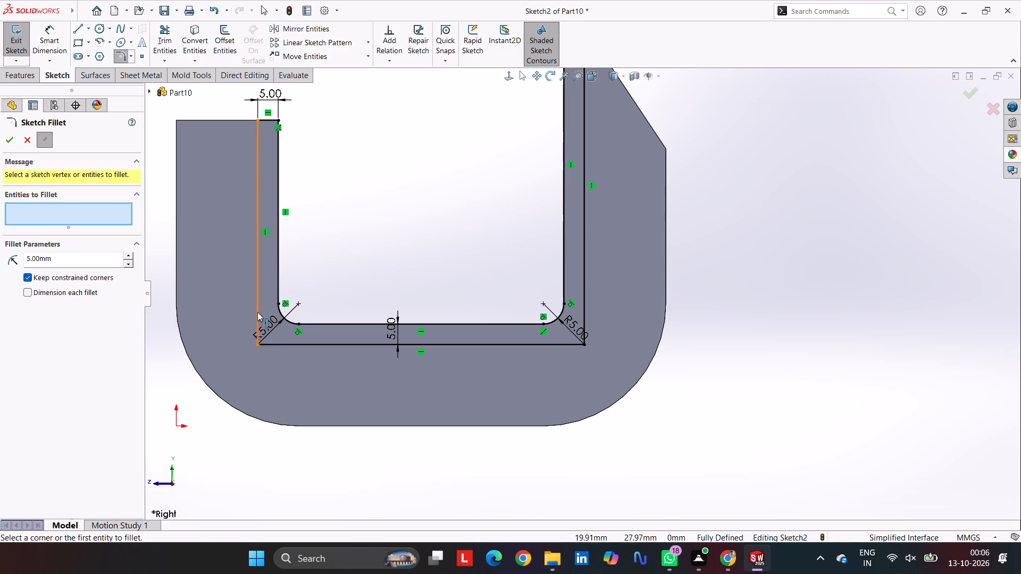
click(256, 311)
click(283, 342)
drag(88, 266, 81, 263)
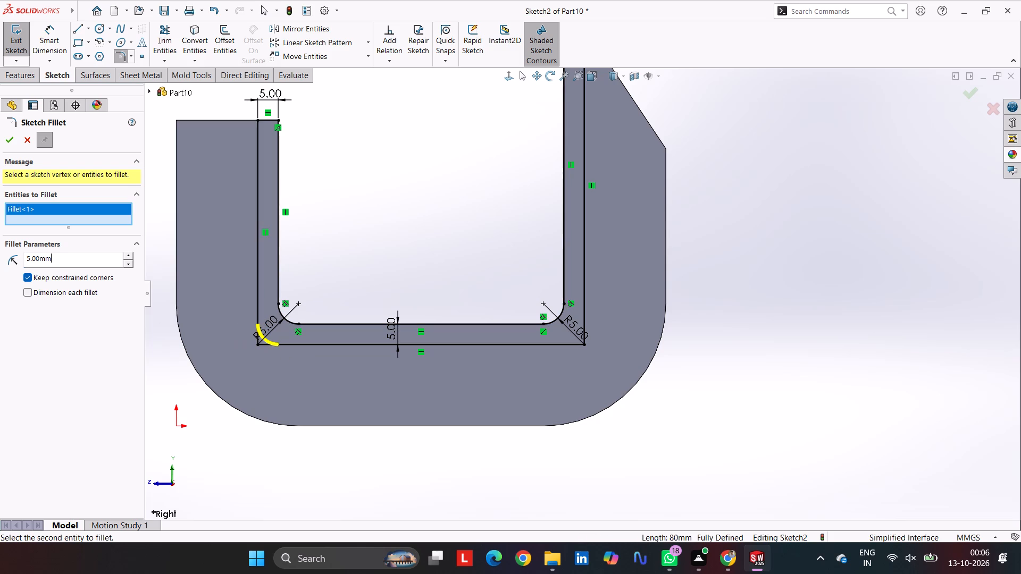
drag(81, 263, 0, 256)
text(10)
key(Return)
key(Return)
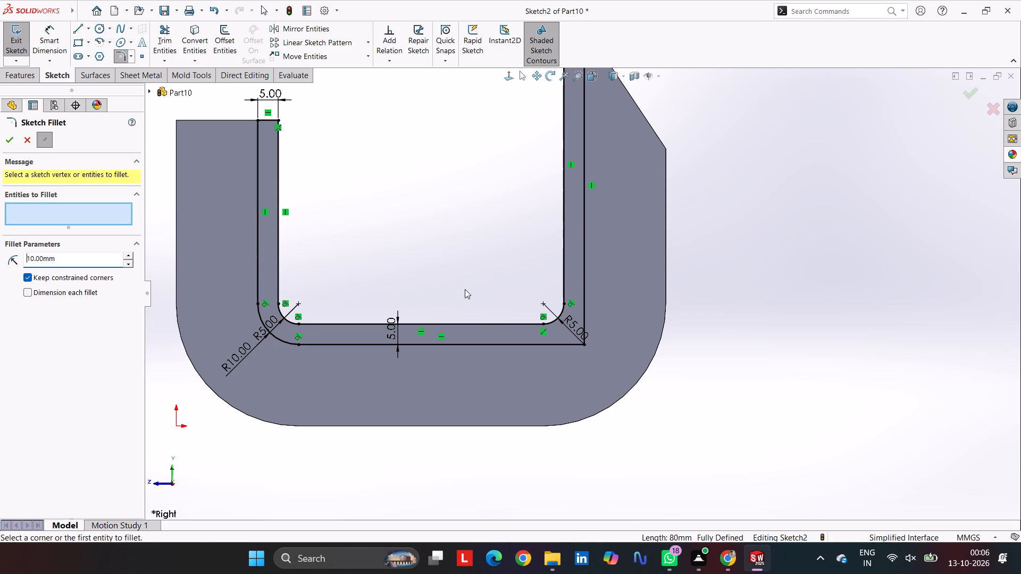
click(566, 343)
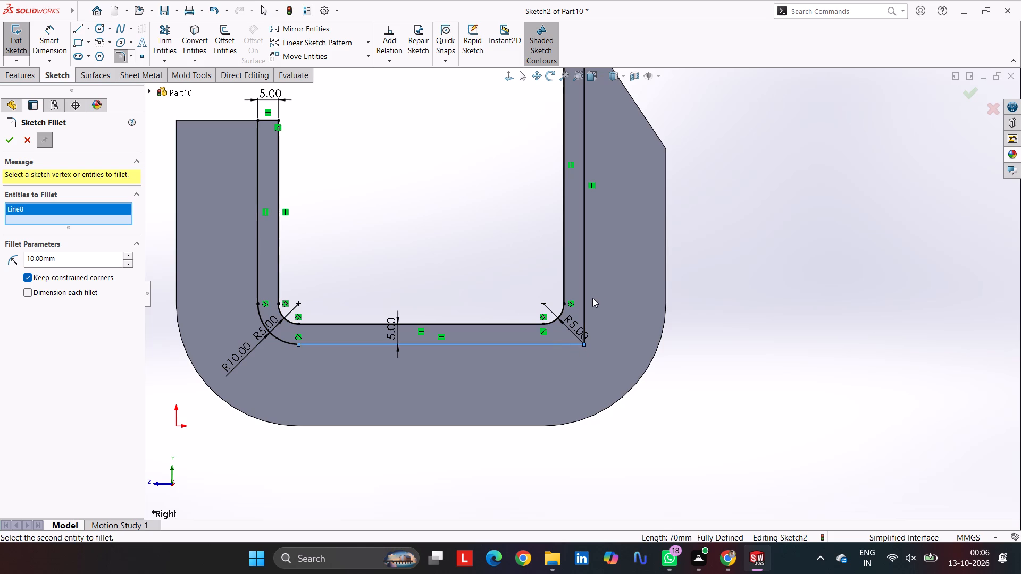
click(583, 301)
key(Return)
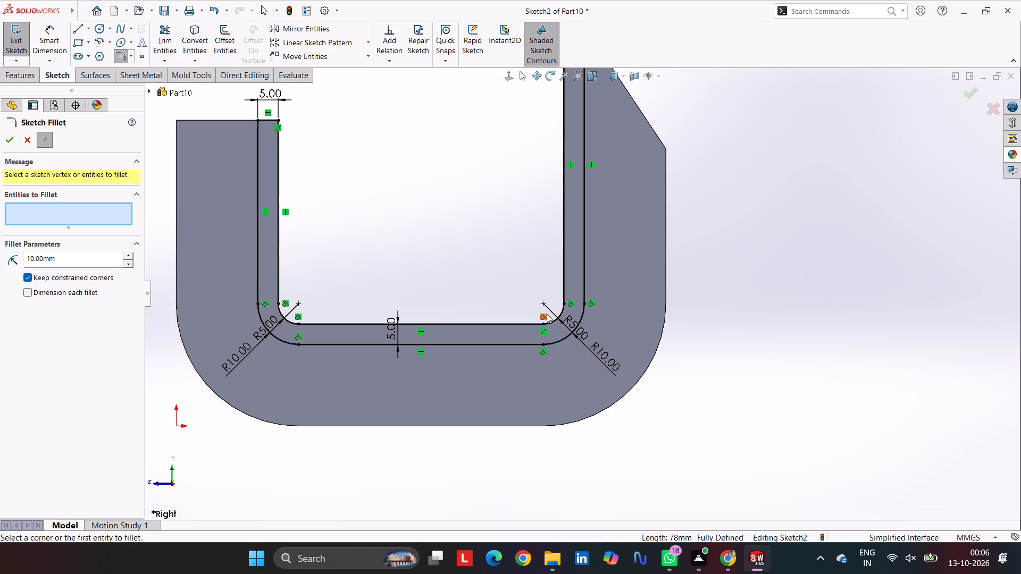
scroll(598, 286, up, 4)
scroll(599, 261, down, 2)
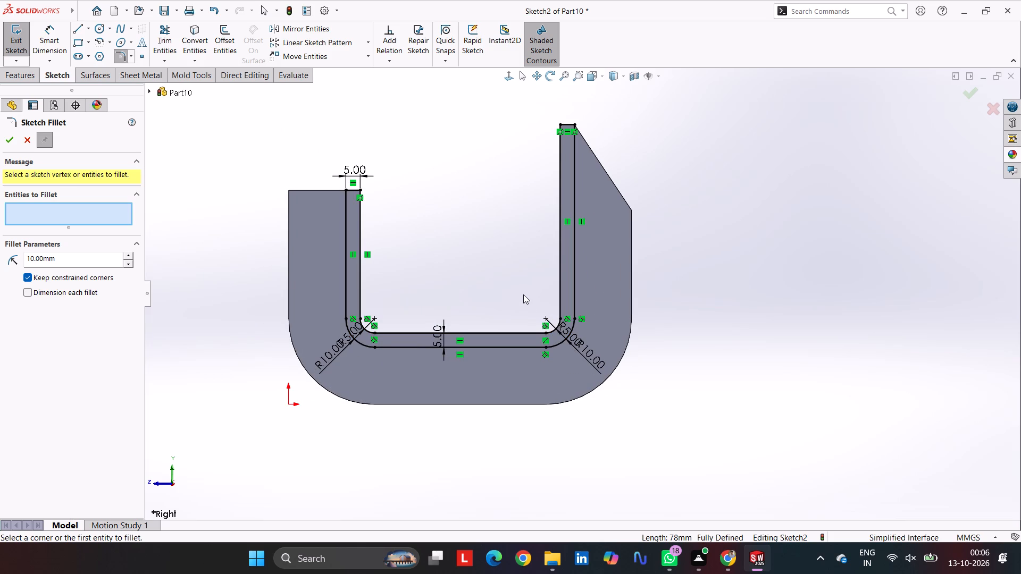
click(12, 139)
Extrude the 5 mm U-shaped strip sketch 20 mm about its mid plane, merged with the clamp body.
click(23, 72)
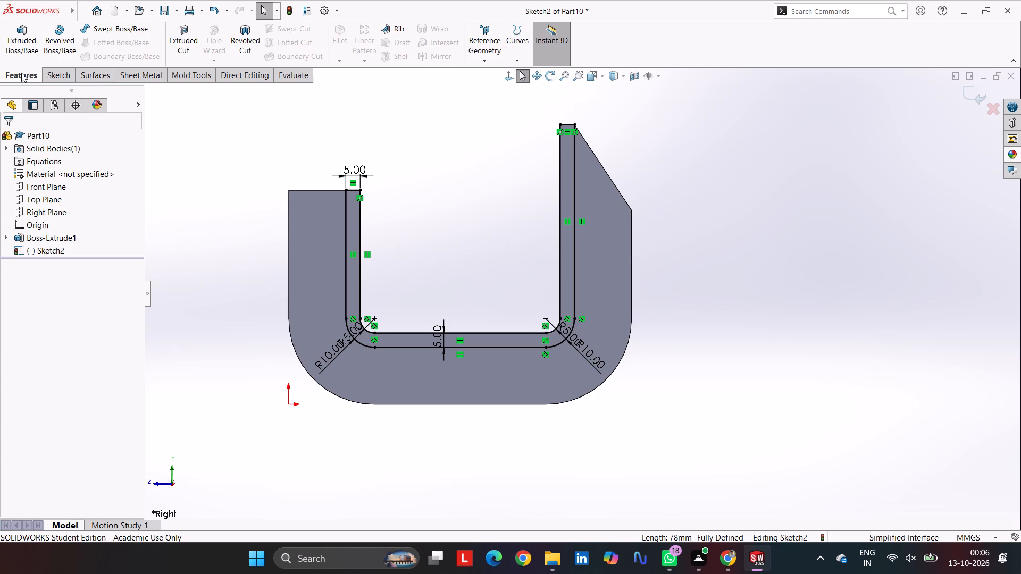
click(36, 39)
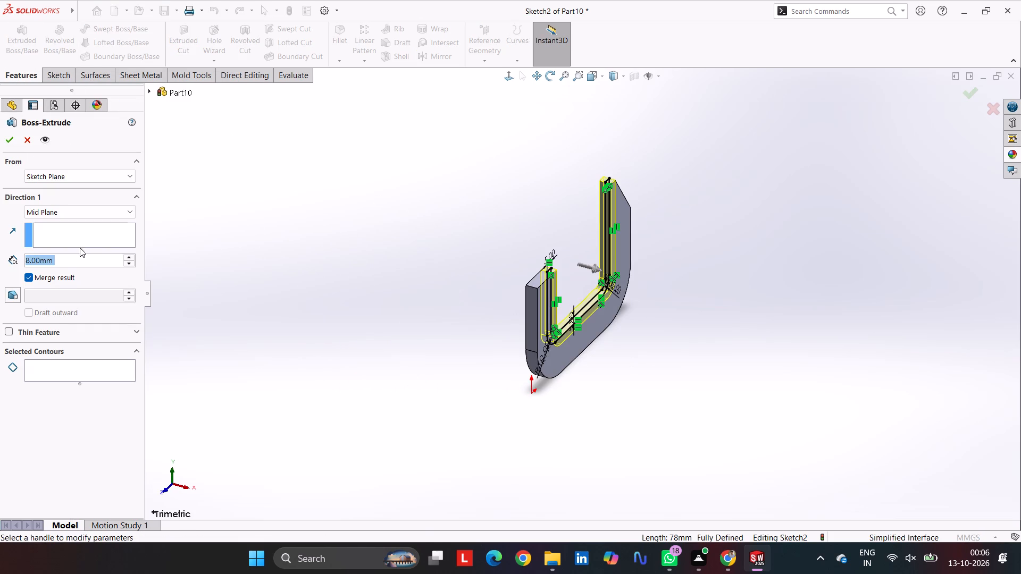
text(20)
key(Return)
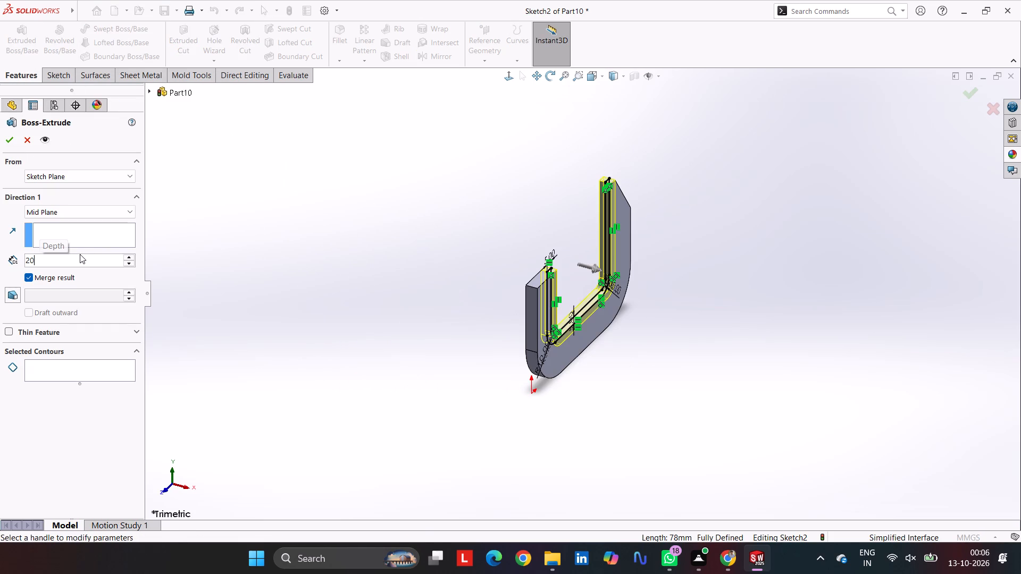
key(Return)
On the shorter arm's outer face, sketch a closed profile with a 20 mm base, sides about 12 mm tall and a tangent arc top.
middle_drag(381, 215, 360, 227)
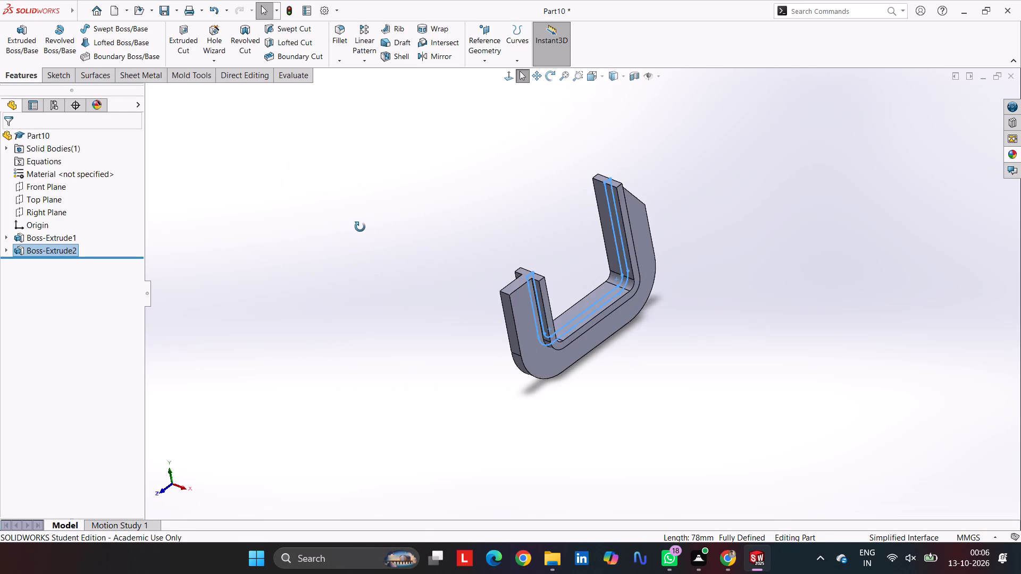
middle_drag(360, 227, 313, 269)
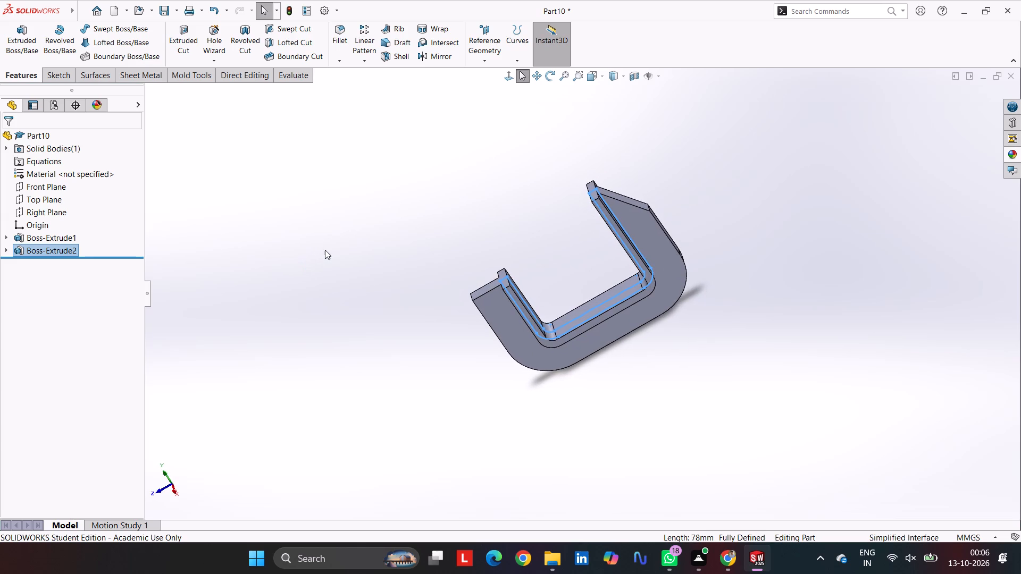
middle_drag(328, 249, 272, 224)
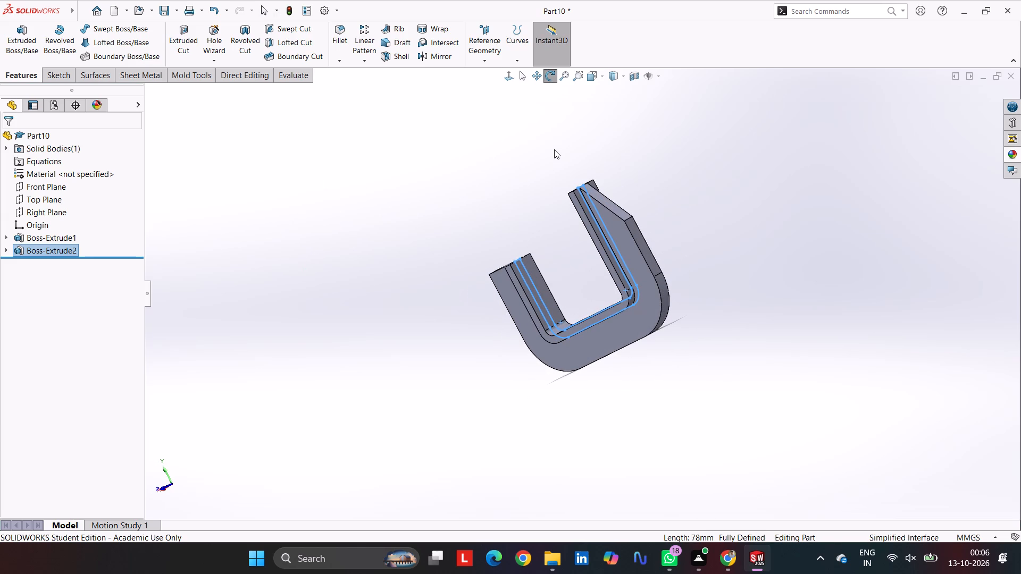
middle_drag(437, 265, 553, 197)
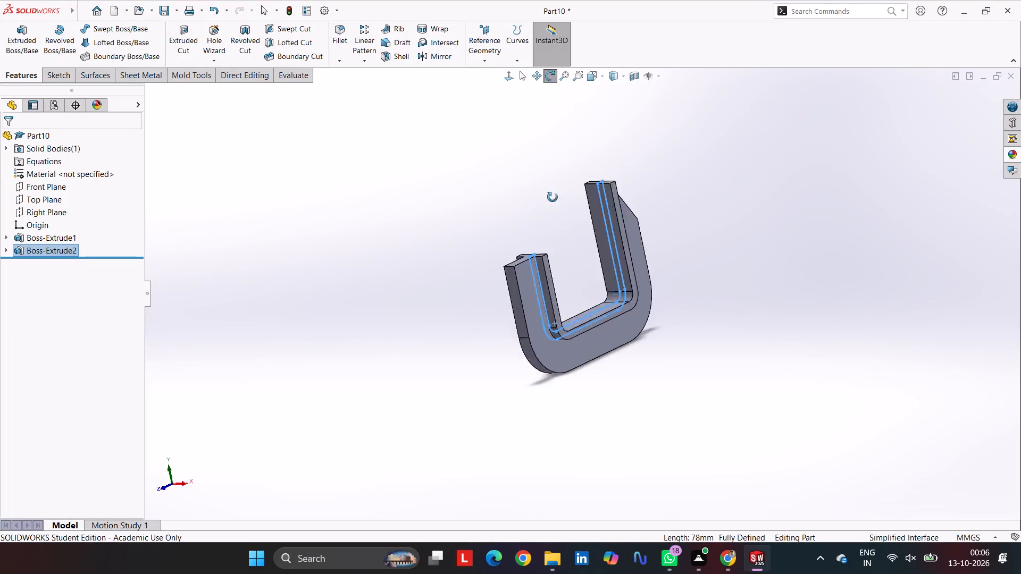
middle_drag(553, 197, 574, 174)
click(771, 197)
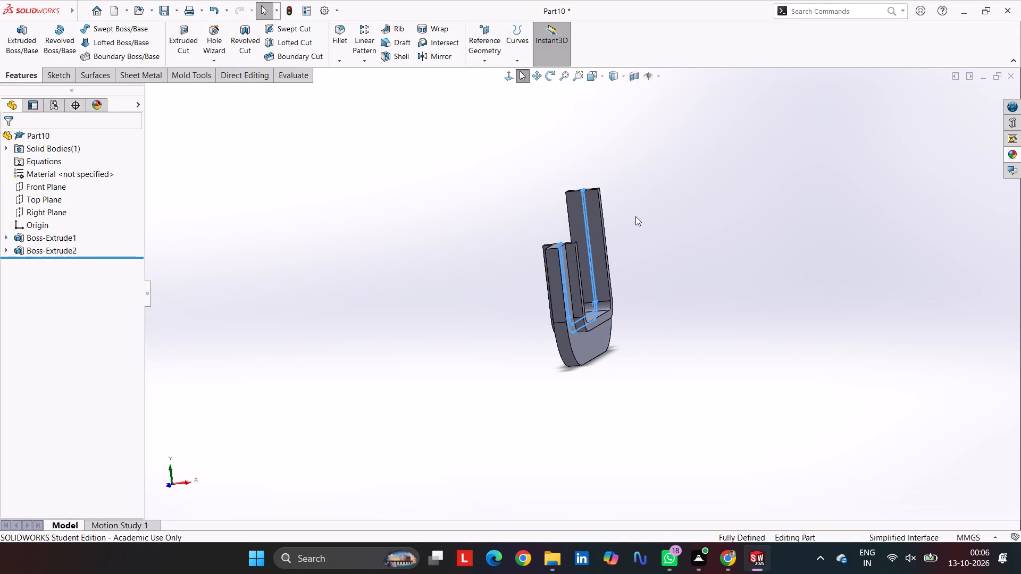
click(557, 266)
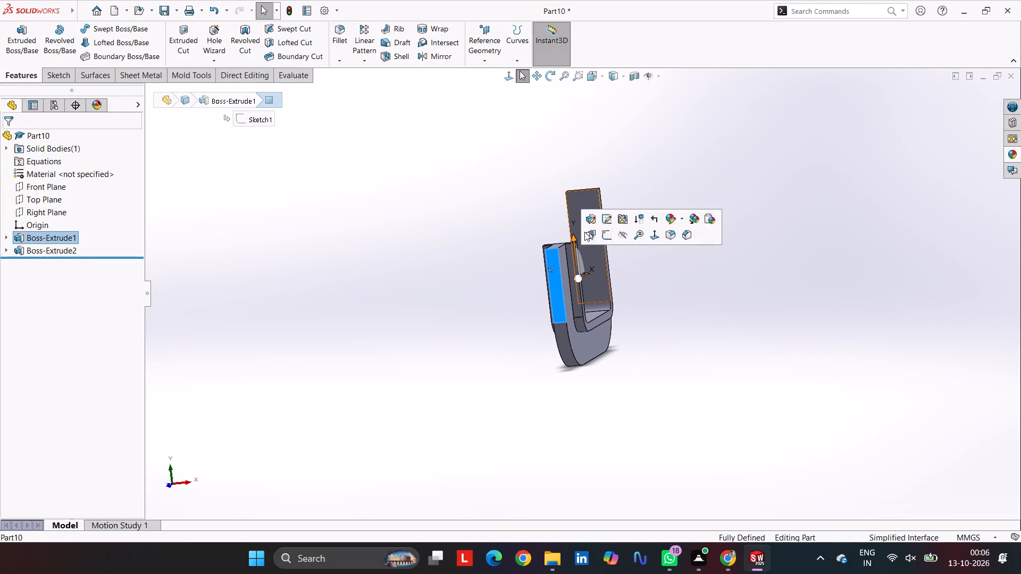
click(606, 234)
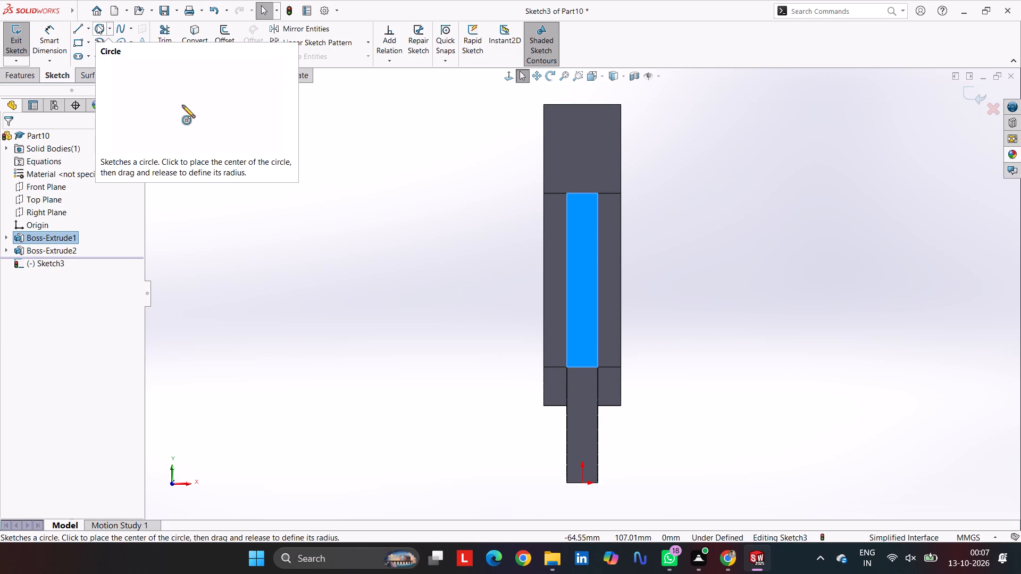
click(81, 30)
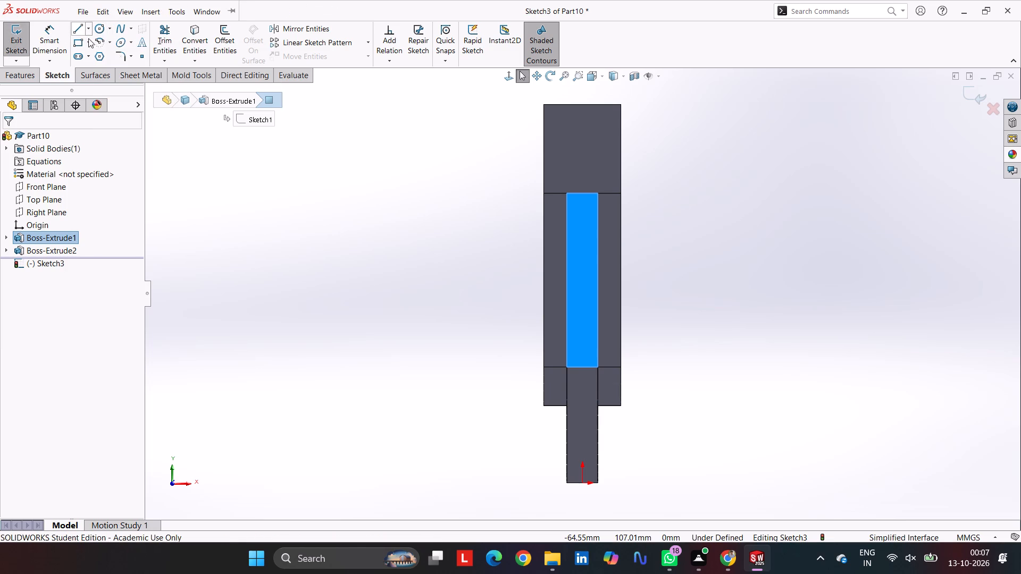
click(543, 194)
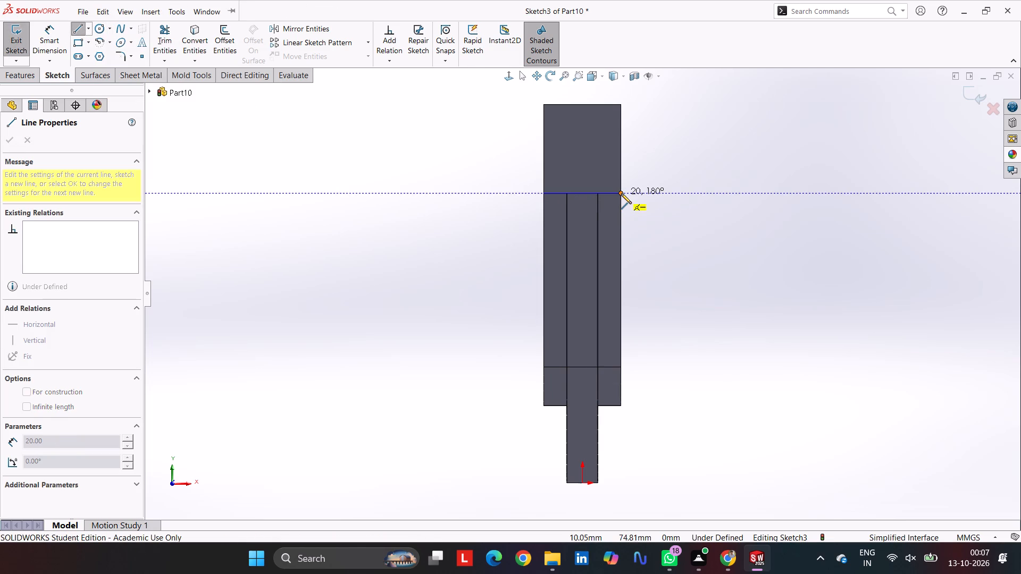
click(621, 193)
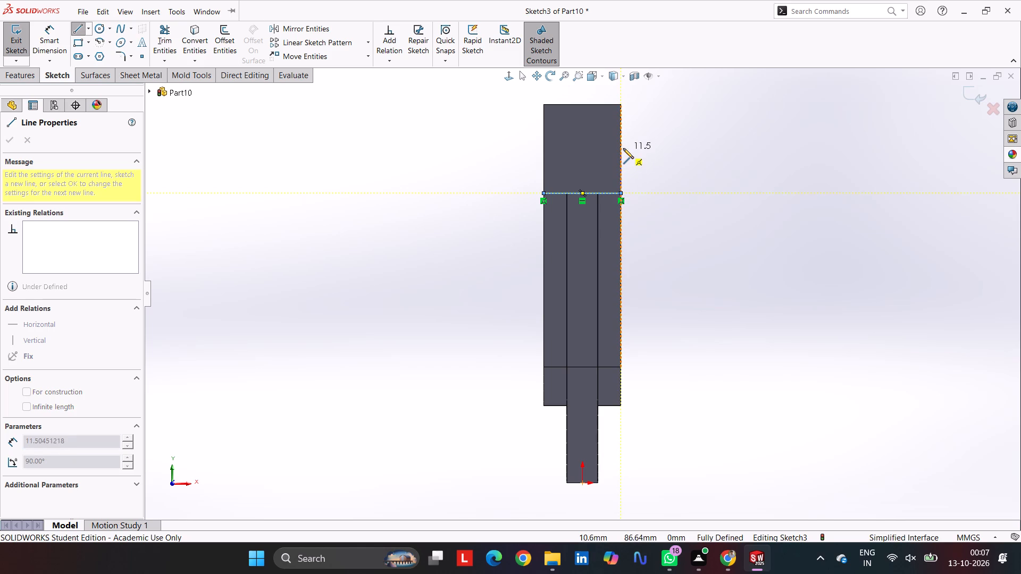
click(621, 147)
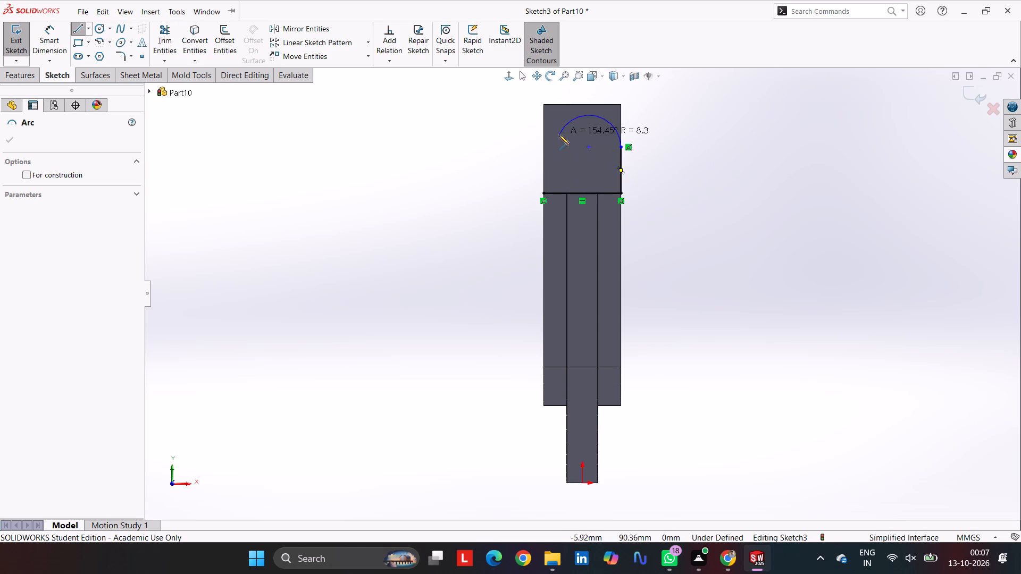
click(545, 150)
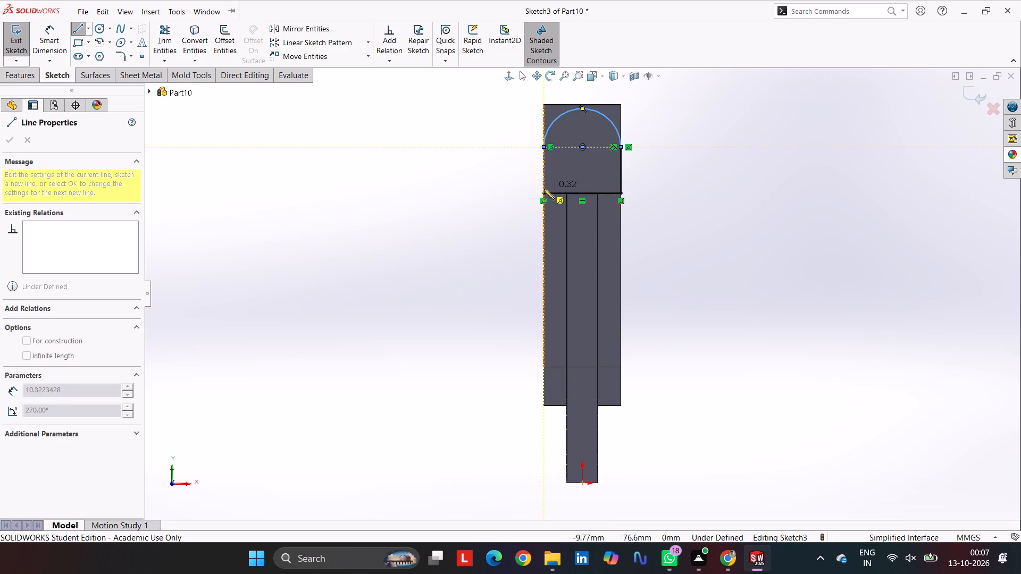
click(543, 196)
key(Escape)
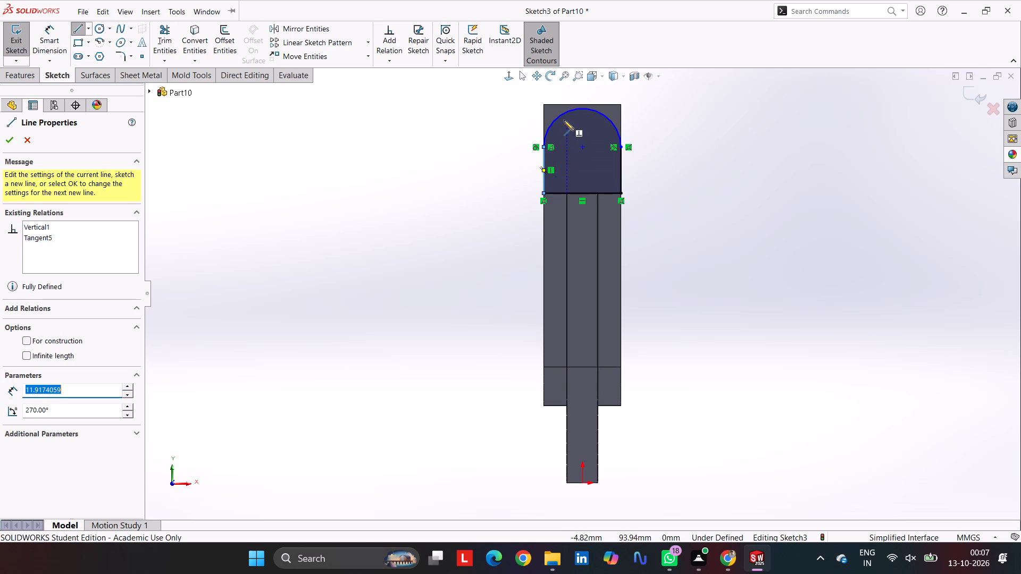
key(Escape)
Make the top point of the profile's arc coincident with the midpoint of the taller arm's top edge.
scroll(598, 109, down, 6)
key(Escape)
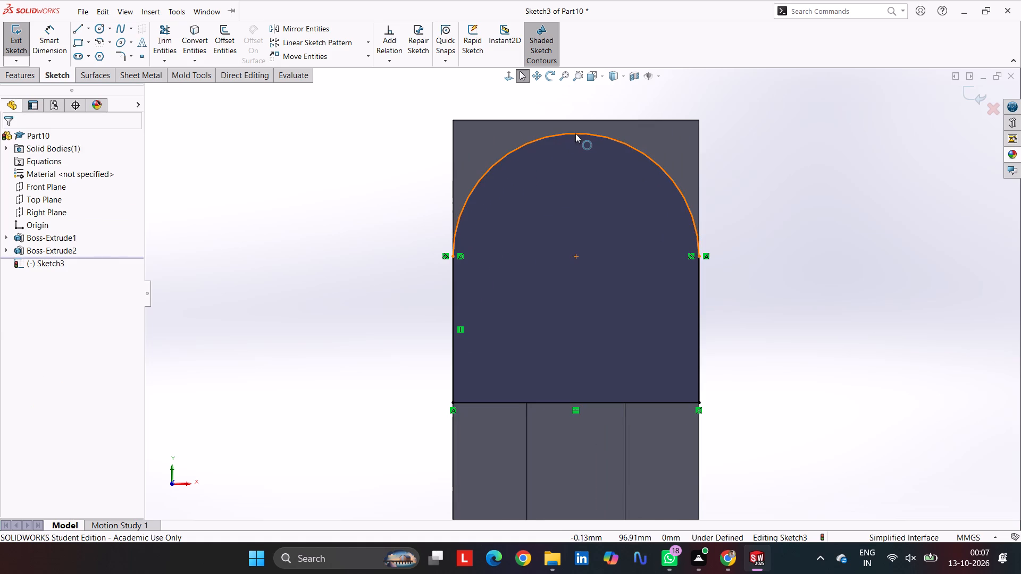
click(575, 133)
key(Escape)
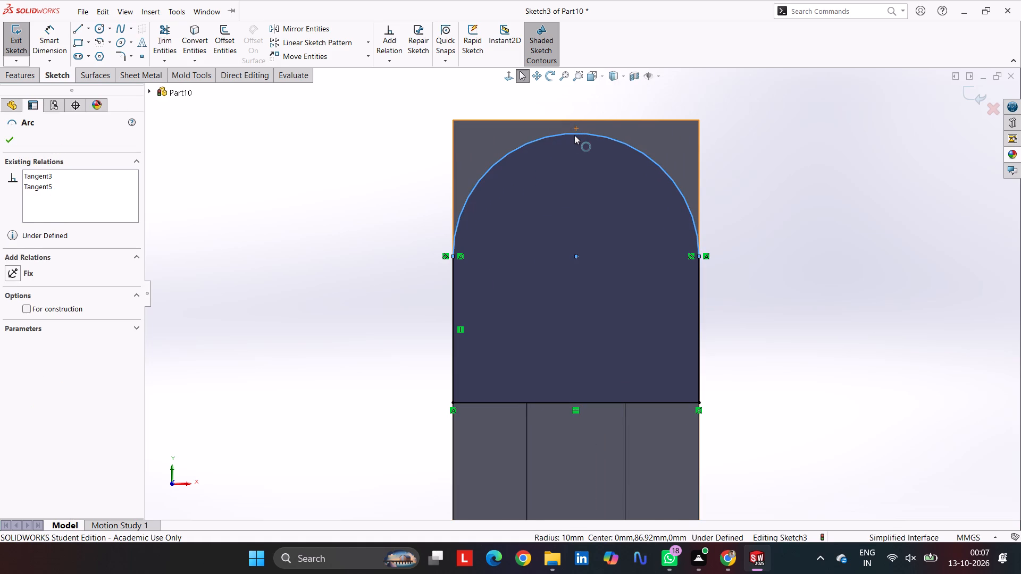
key(Escape)
click(579, 120)
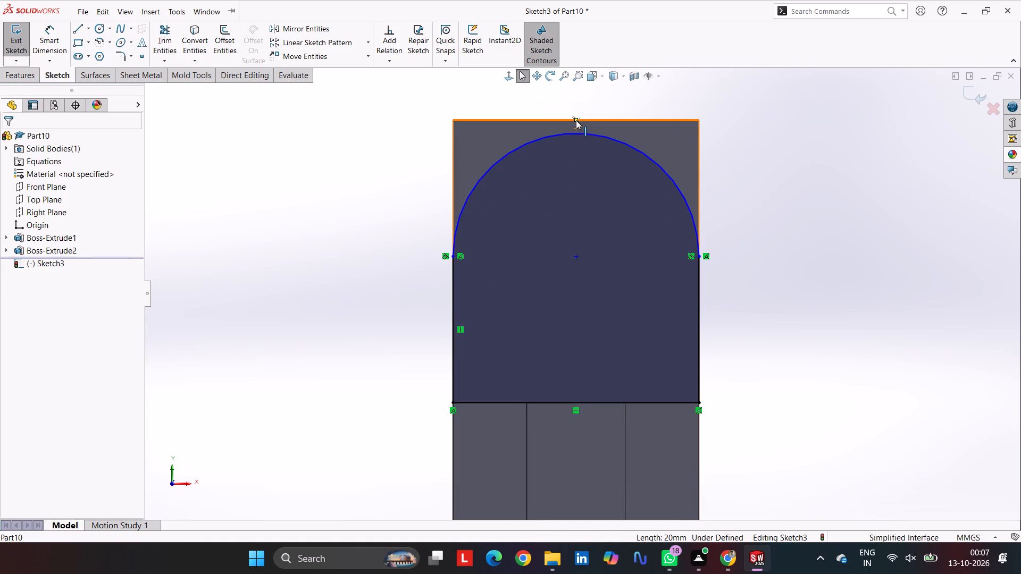
click(576, 120)
ctrl+click(576, 133)
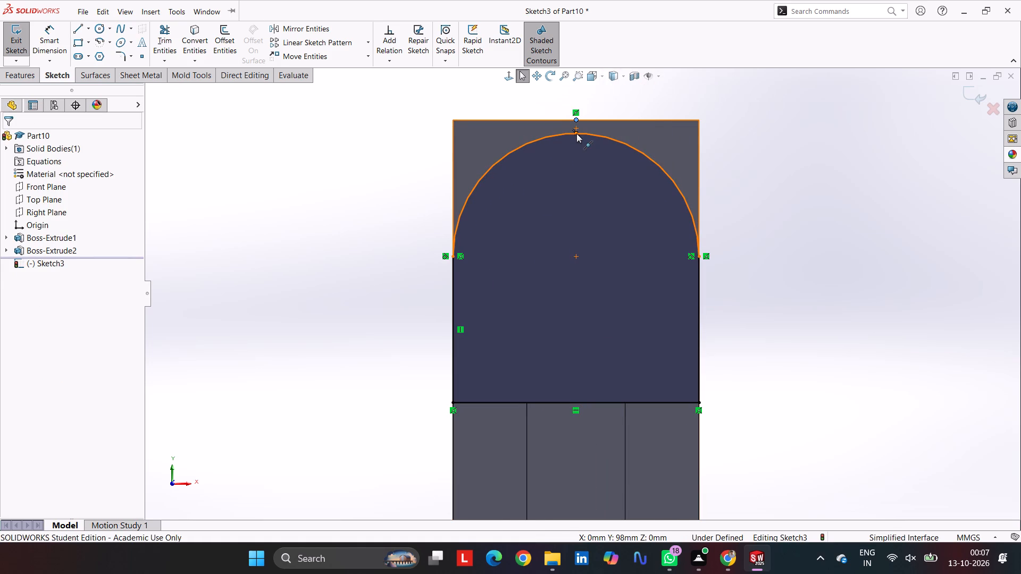
click(39, 360)
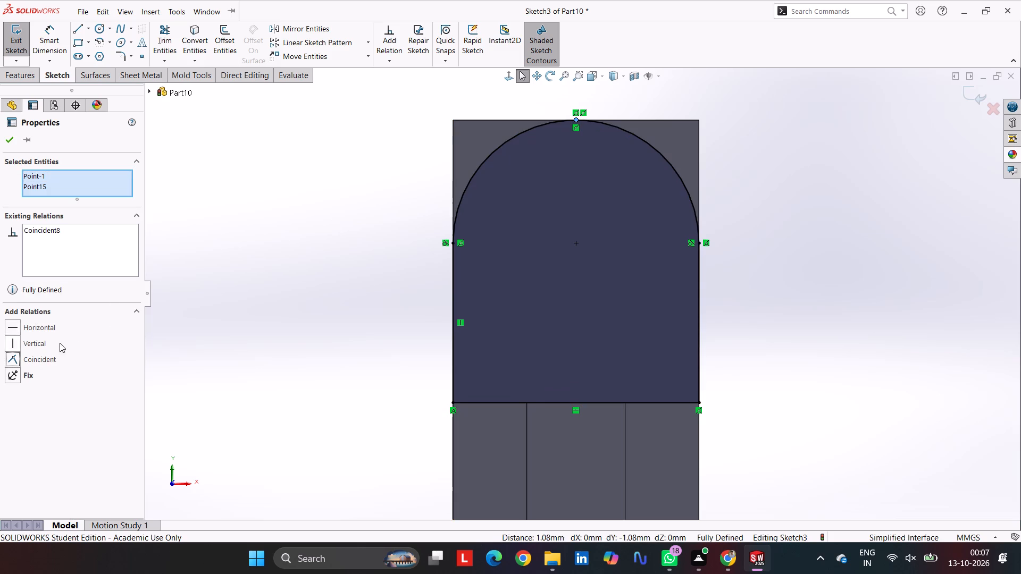
click(279, 203)
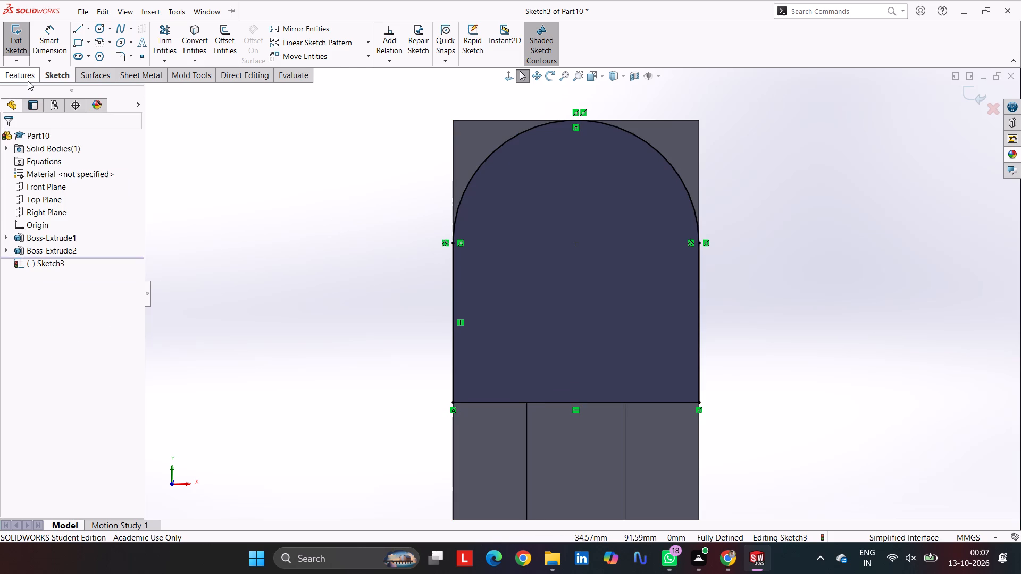
Extrude the arch-topped profile as a 25 mm blind boss, reversed to run over the shorter arm, merged with the body.
click(27, 80)
click(24, 37)
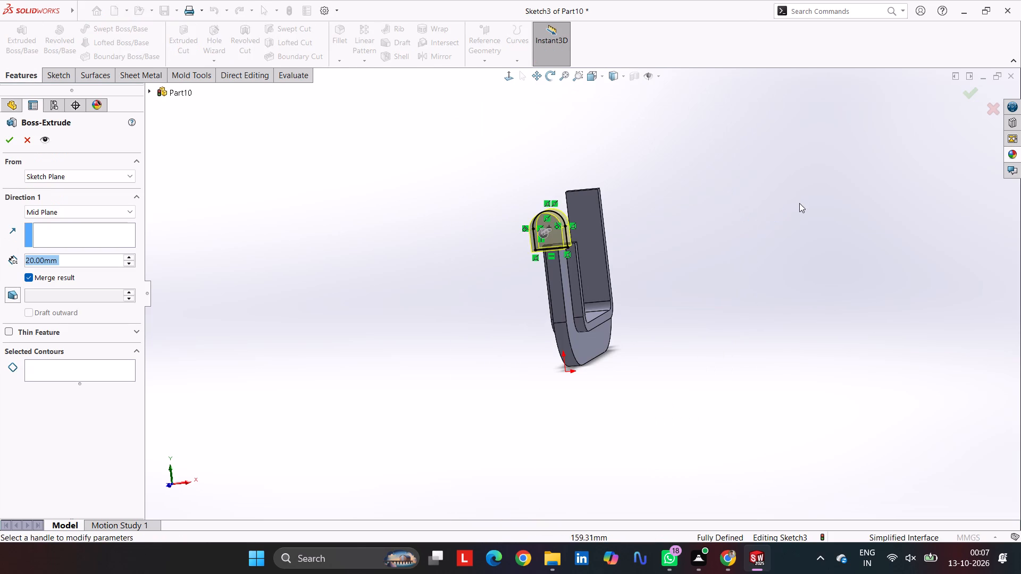
middle_drag(768, 231, 687, 256)
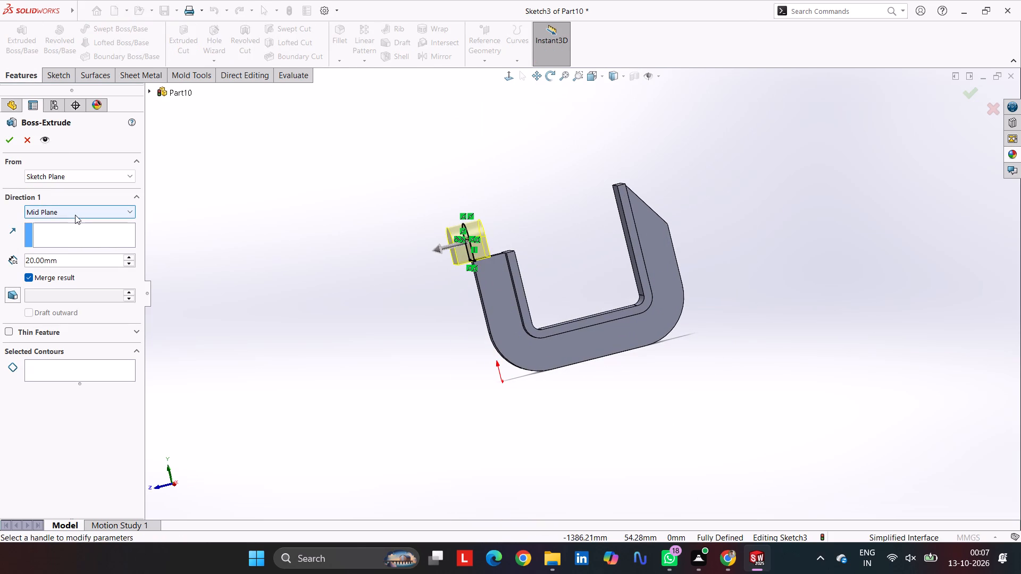
click(75, 215)
click(91, 221)
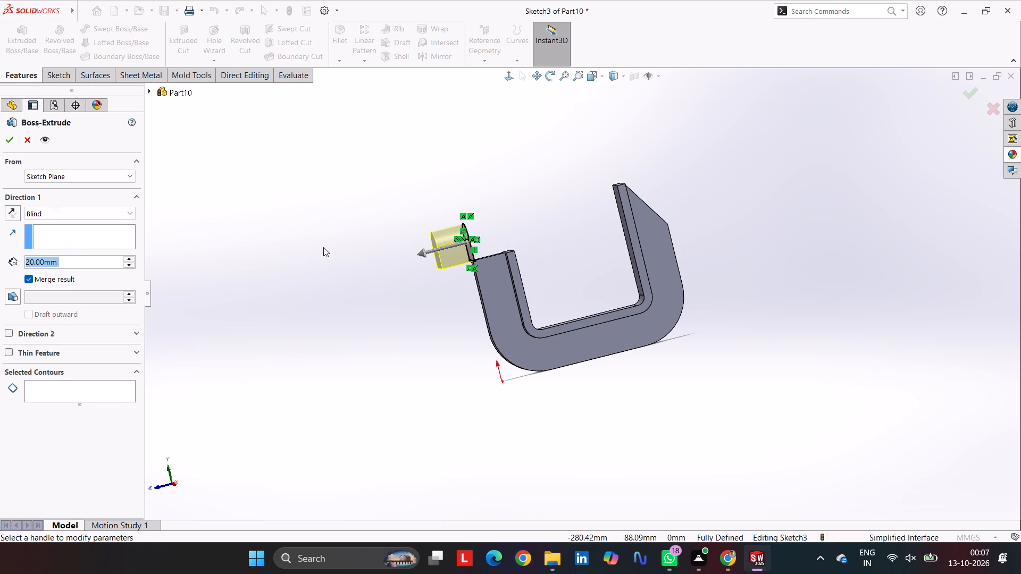
click(12, 212)
scroll(537, 244, up, 2)
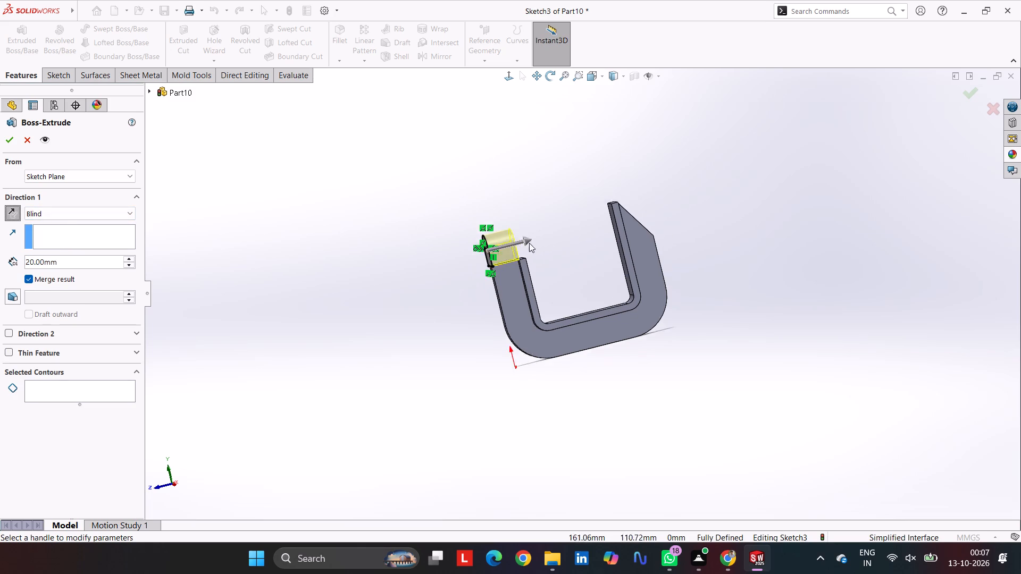
scroll(529, 243, up, 2)
scroll(526, 244, down, 6)
scroll(595, 311, down, 10)
middle_drag(647, 299, 632, 315)
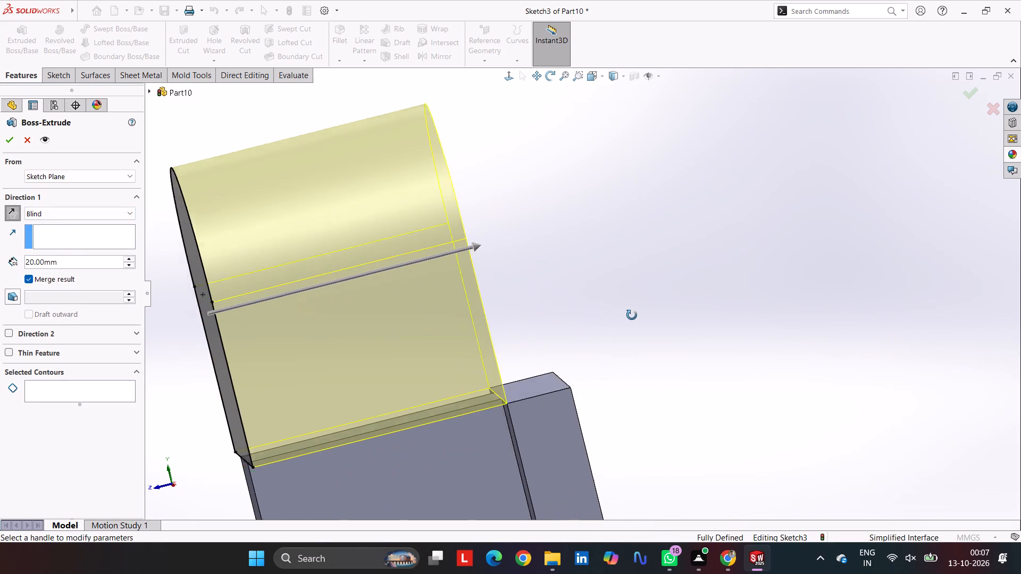
middle_drag(632, 315, 630, 317)
drag(472, 249, 513, 243)
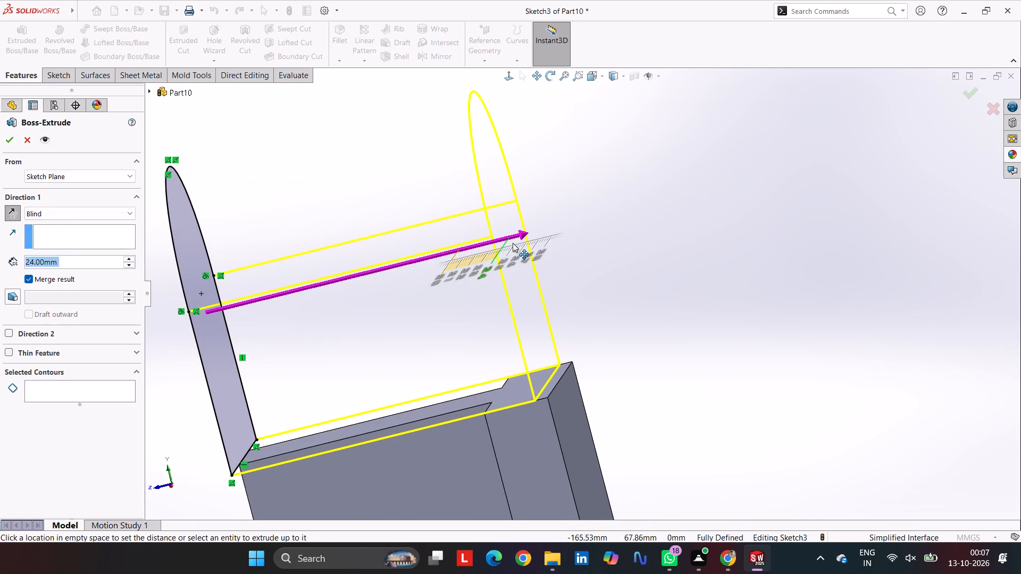
drag(513, 243, 517, 242)
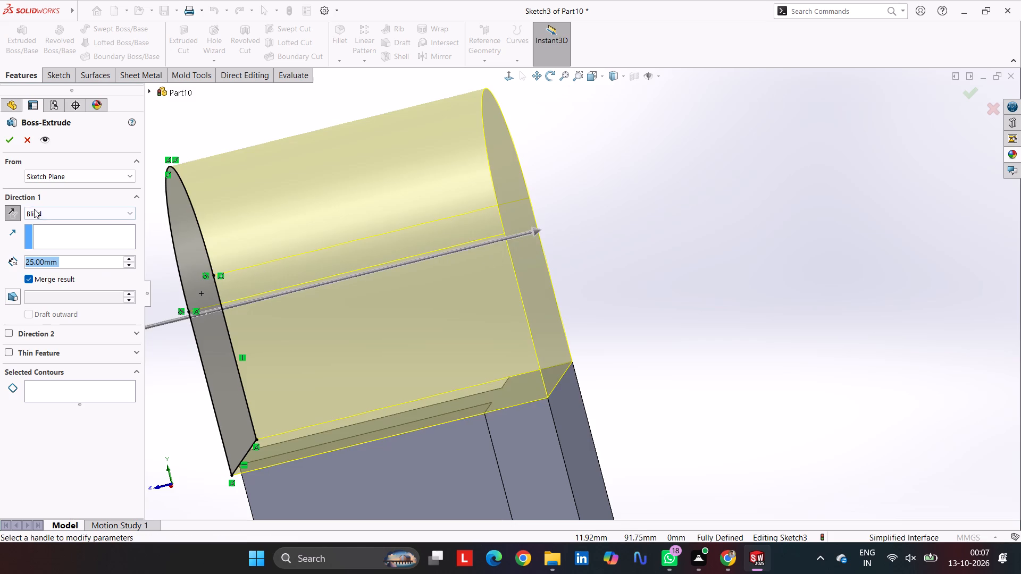
click(8, 139)
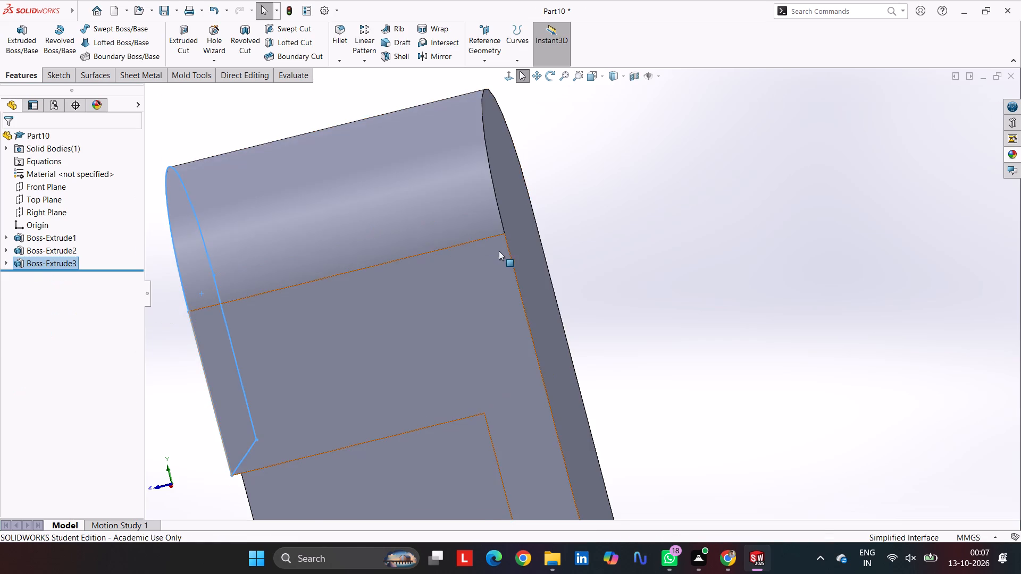
On the boss's outer end face, sketch a circle about 13 mm in diameter, centred on the arch's centre point.
scroll(505, 254, up, 5)
middle_drag(599, 243, 664, 204)
scroll(664, 204, up, 1)
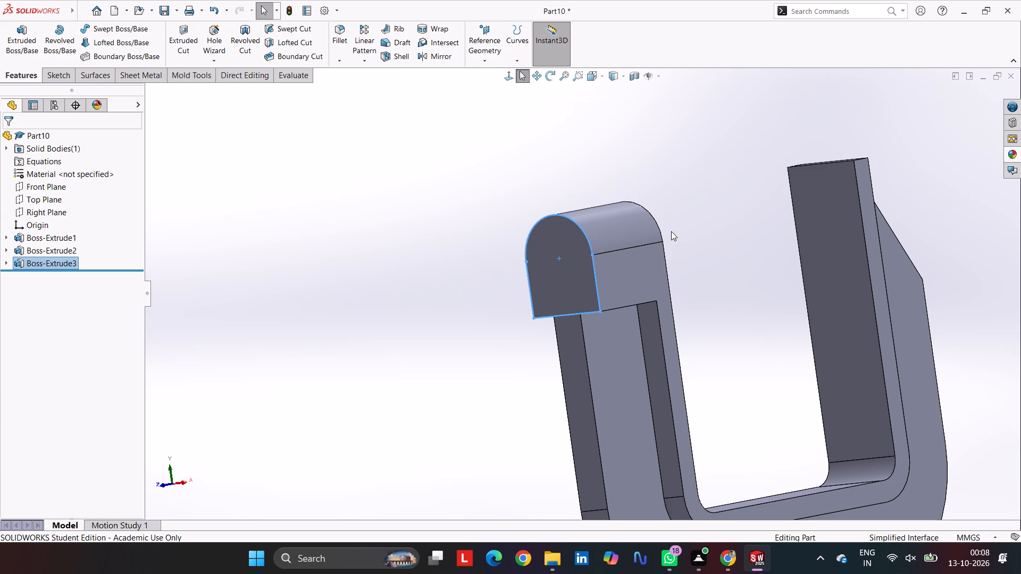
middle_drag(665, 268, 632, 193)
click(688, 237)
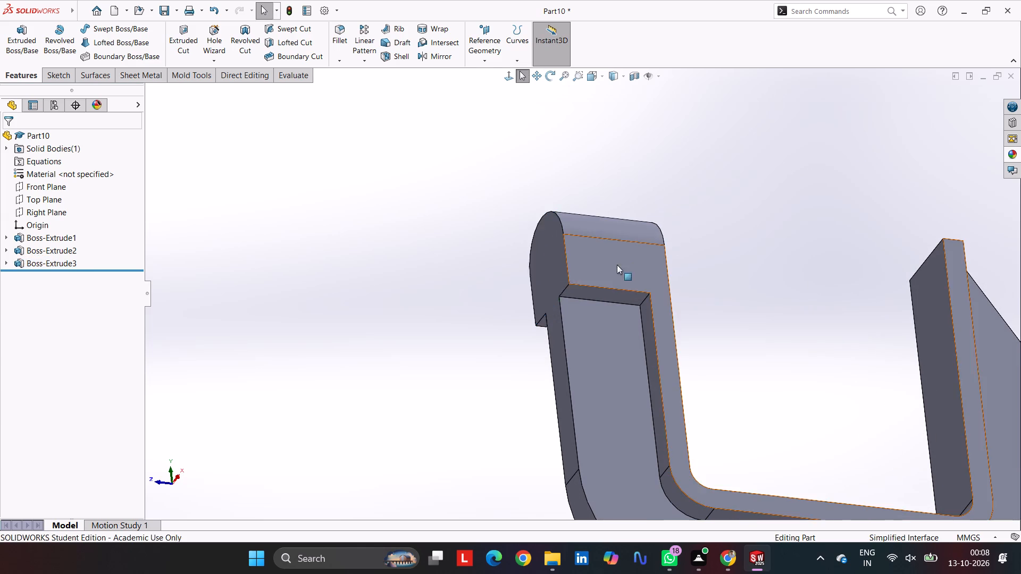
click(540, 242)
click(589, 214)
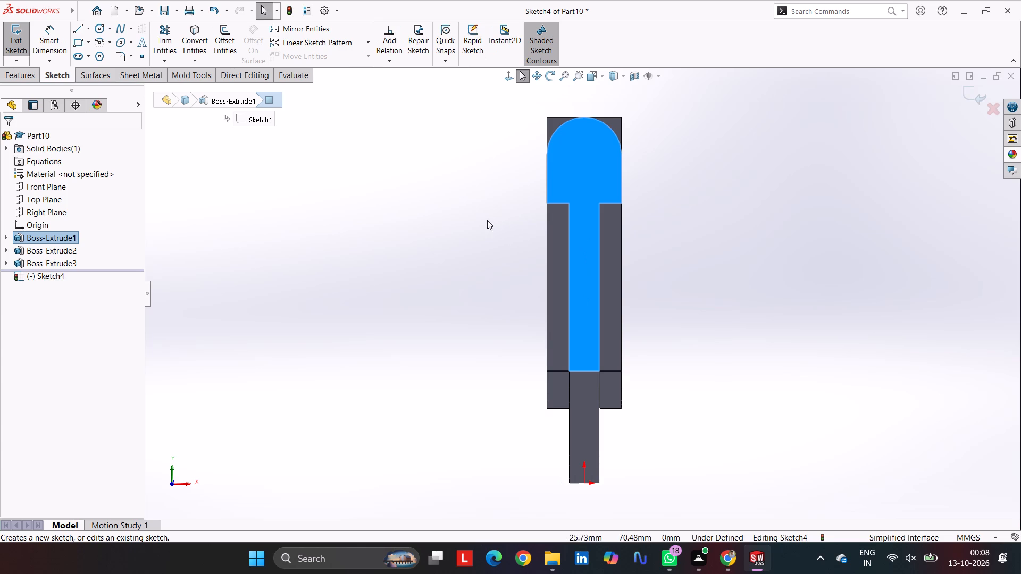
click(55, 28)
click(102, 31)
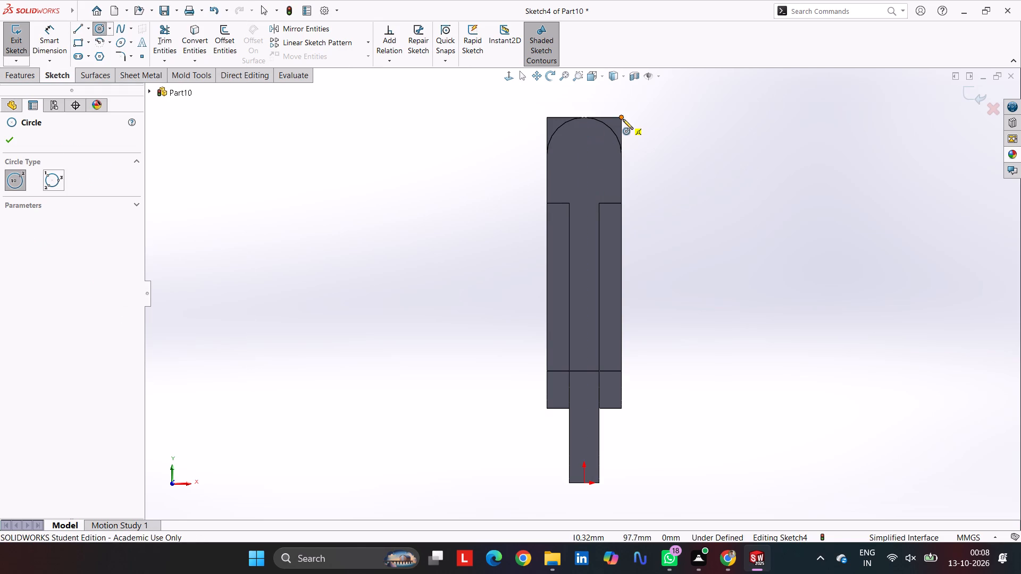
scroll(609, 130, down, 1)
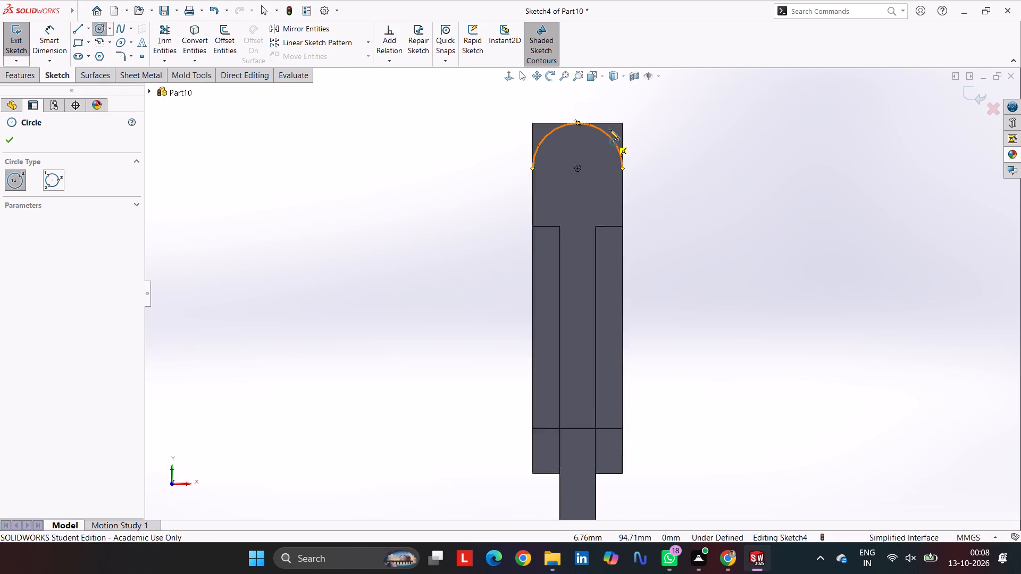
scroll(609, 130, down, 4)
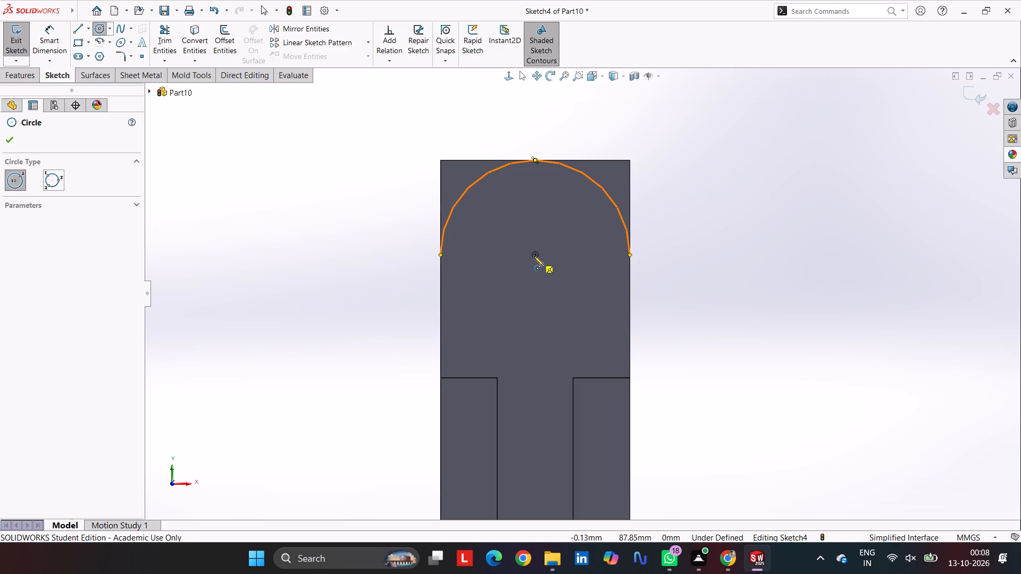
click(534, 256)
click(539, 317)
Dimension the circle's diameter as 12 mm.
click(41, 31)
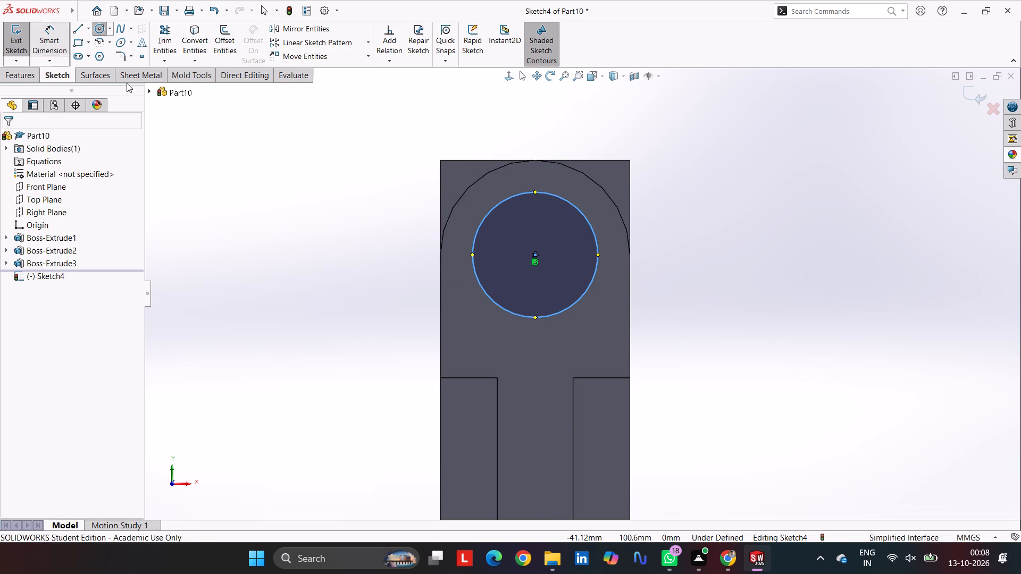
click(479, 227)
drag(374, 294, 356, 297)
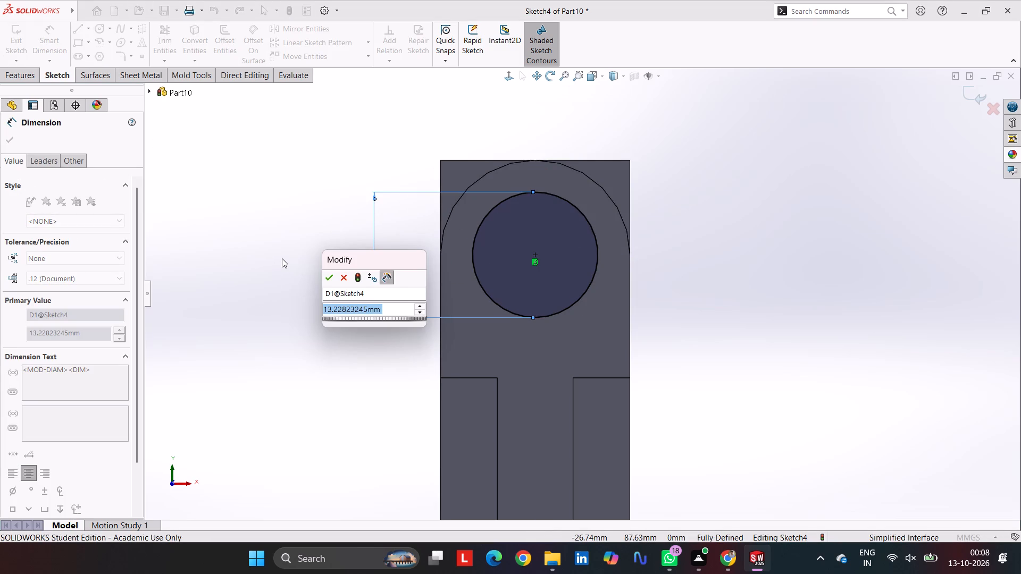
key(1)
key(2)
key(Return)
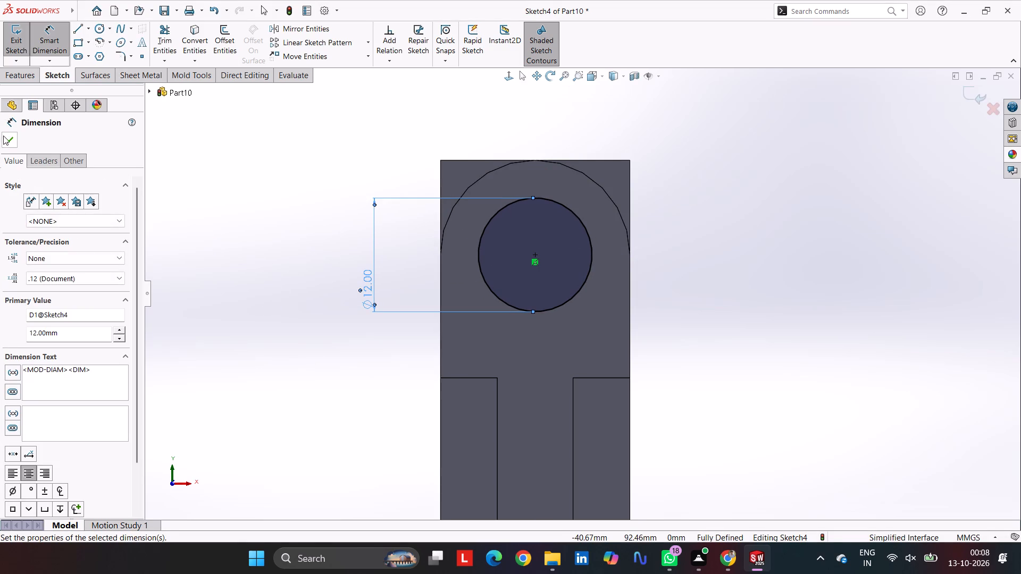
click(7, 140)
Extrude-cut the circle as a 43 mm blind cut running through the boss towards the taller arm.
click(19, 74)
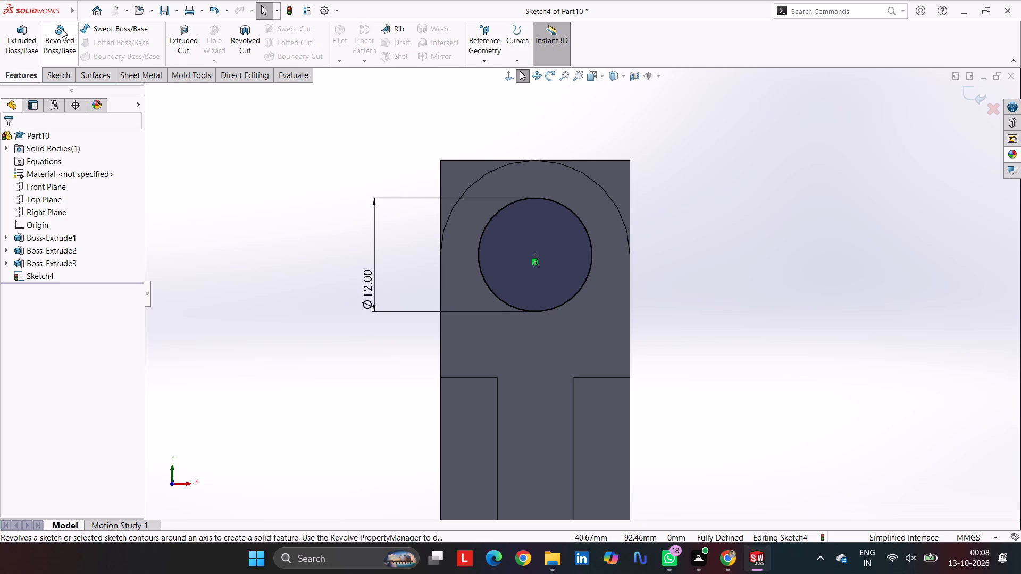
click(186, 32)
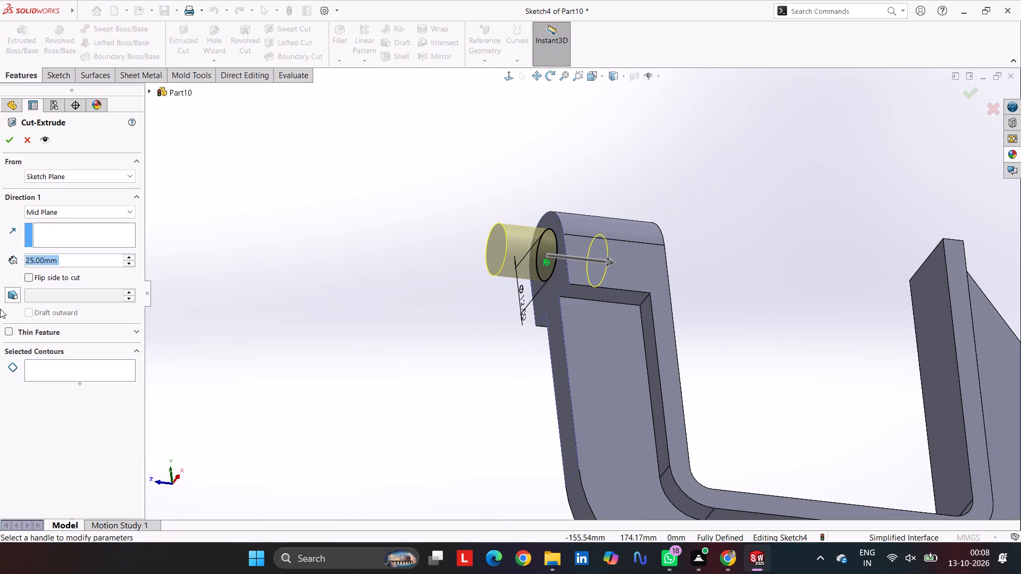
click(108, 214)
click(96, 225)
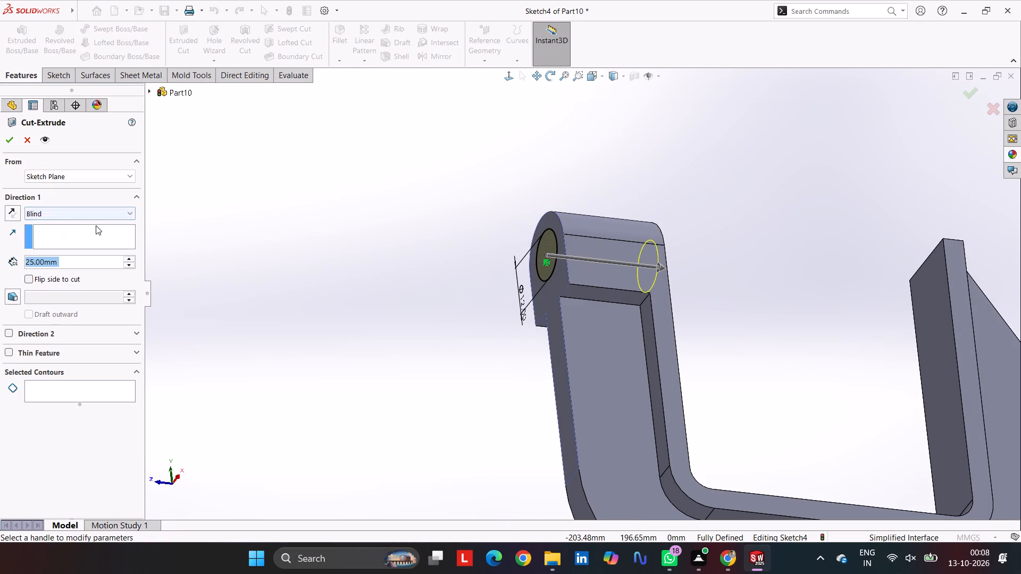
click(97, 212)
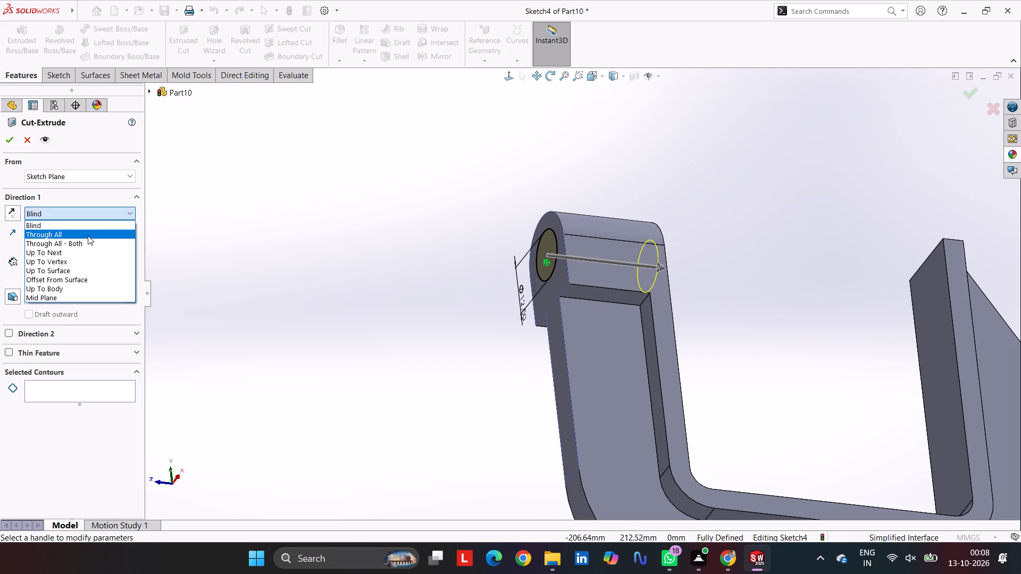
click(88, 235)
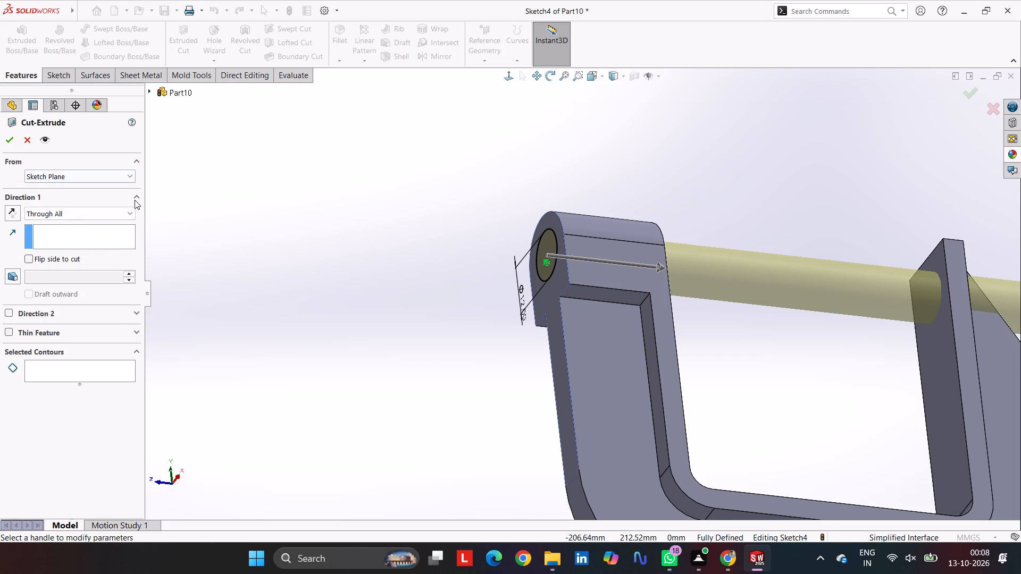
click(62, 216)
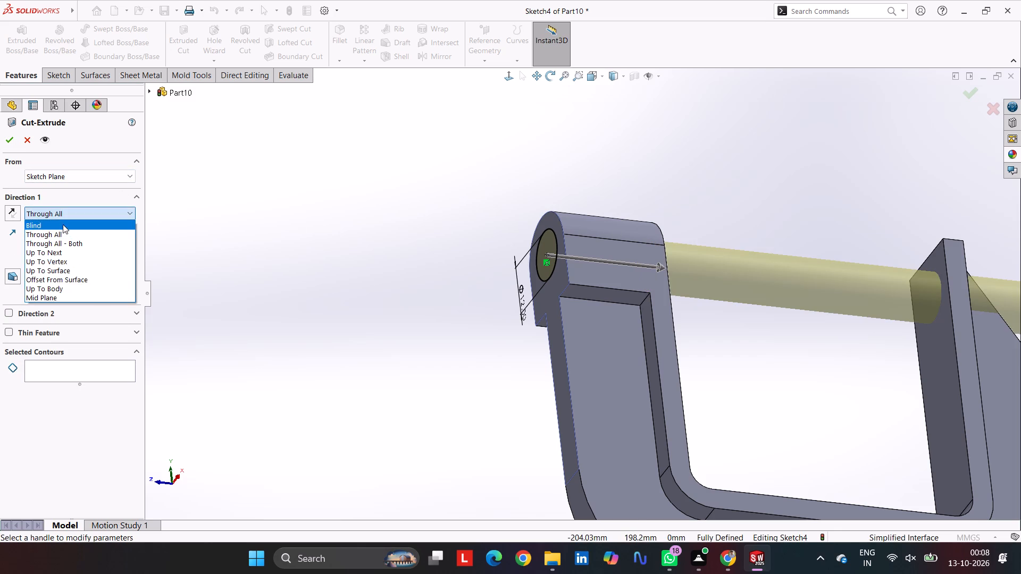
click(64, 226)
drag(658, 268, 723, 271)
click(6, 143)
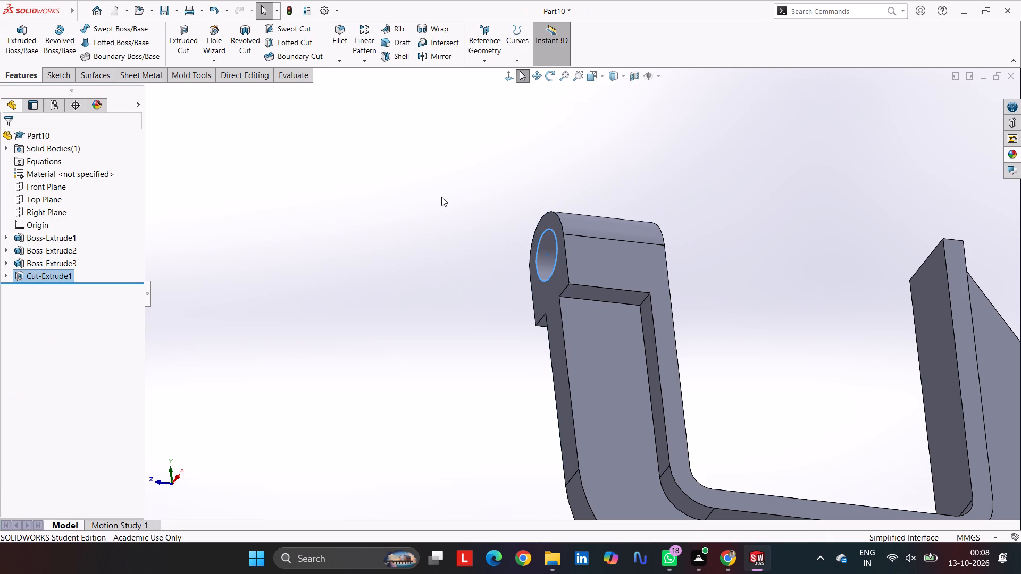
Fillet the two edges where the boss's underside meets the arm's inner flange with a 2 mm radius.
click(441, 197)
middle_drag(437, 199, 471, 114)
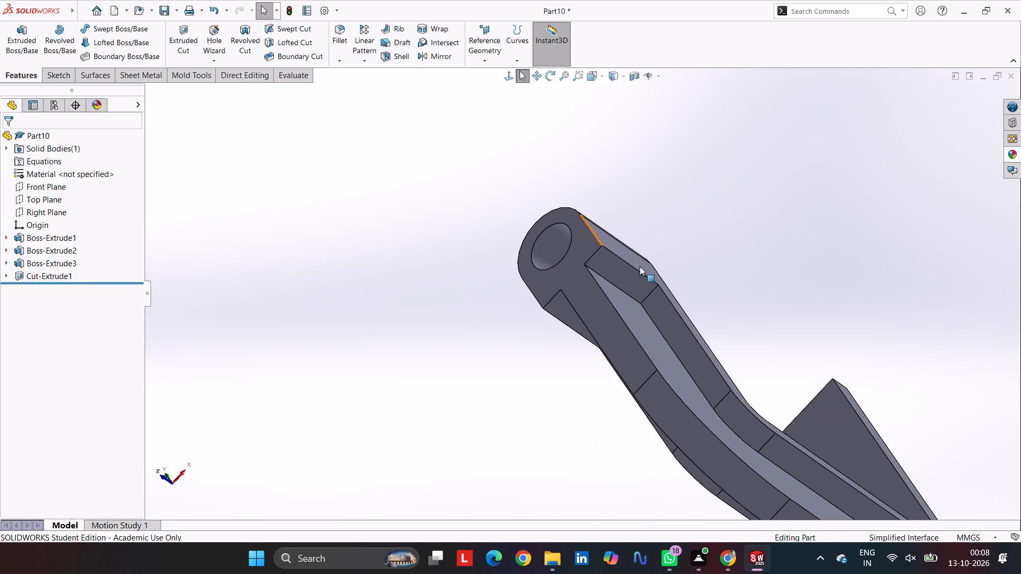
scroll(688, 299, down, 5)
key(Escape)
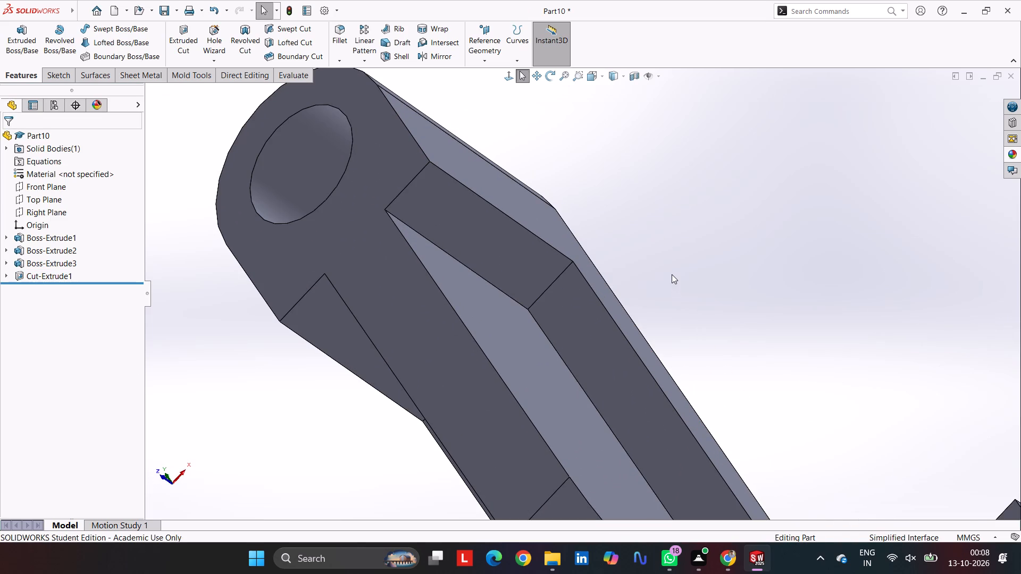
key(ctrl+7)
click(599, 249)
scroll(493, 332, down, 6)
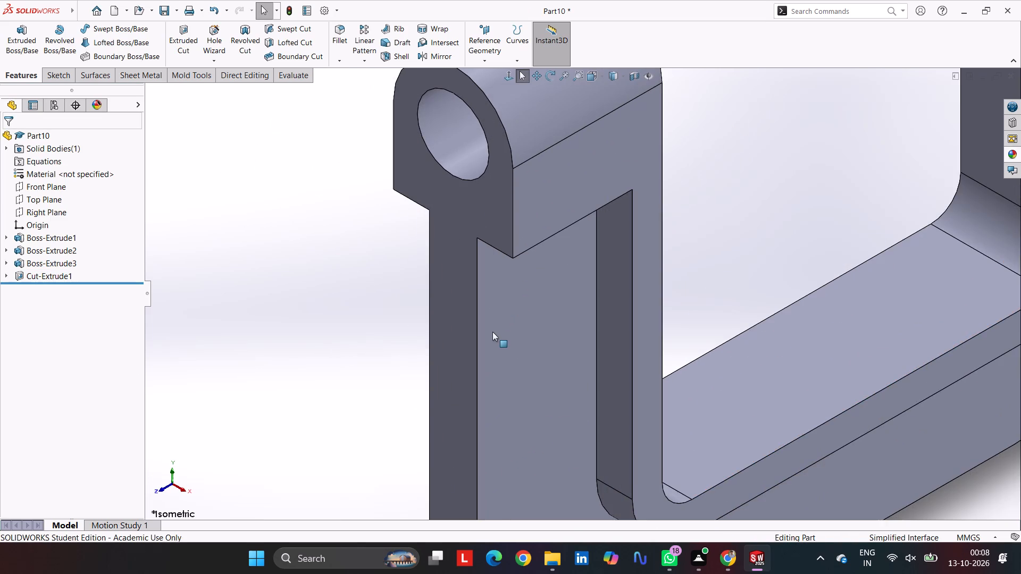
middle_drag(517, 322, 546, 66)
scroll(540, 264, down, 6)
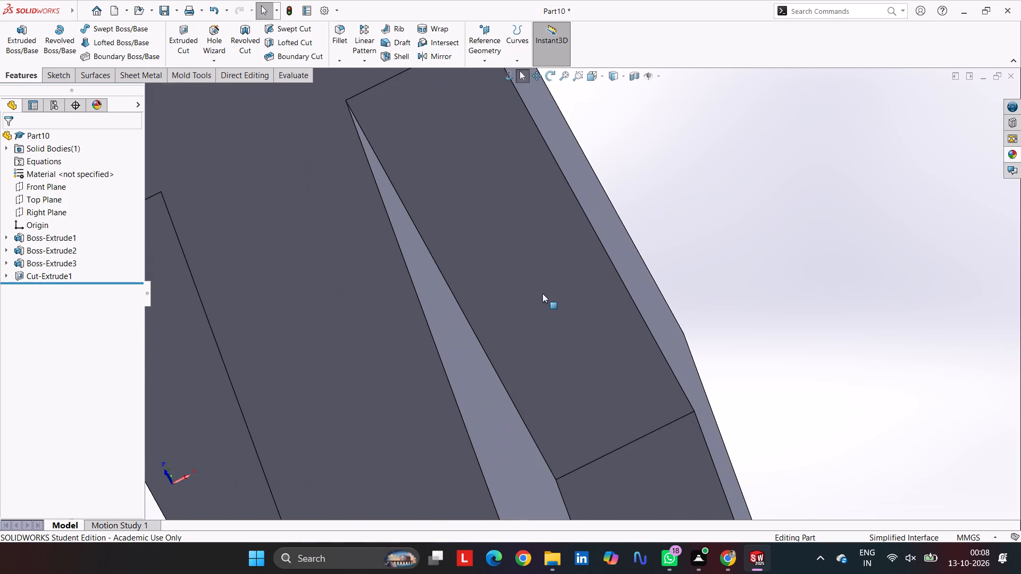
click(626, 446)
scroll(569, 463, up, 6)
scroll(524, 415, down, 6)
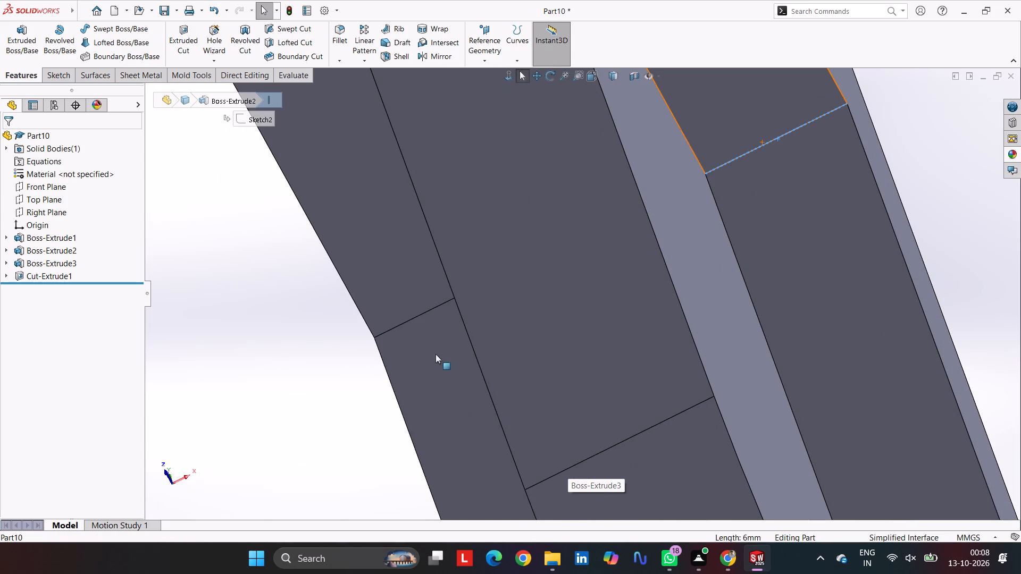
ctrl+click(411, 320)
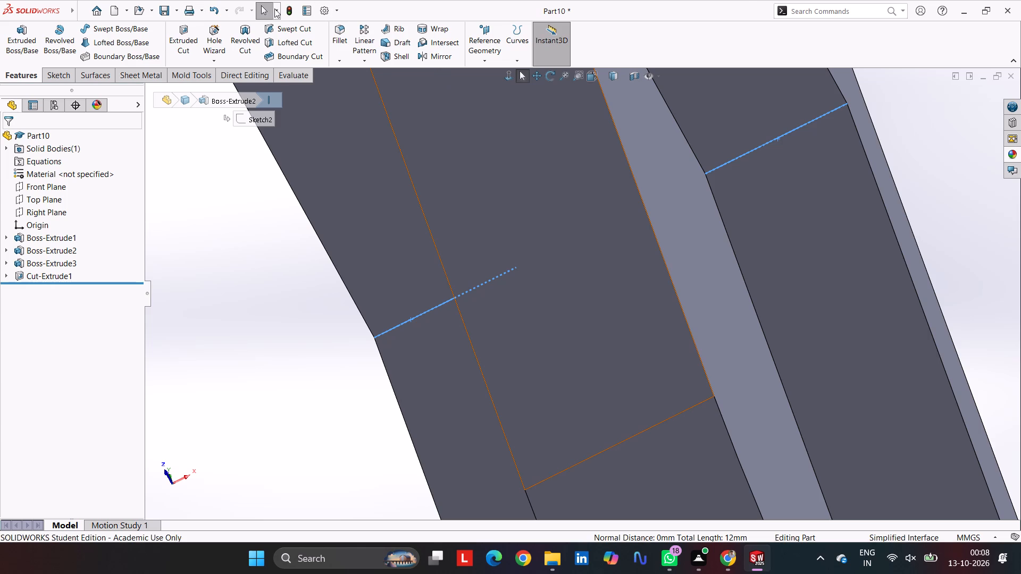
click(337, 43)
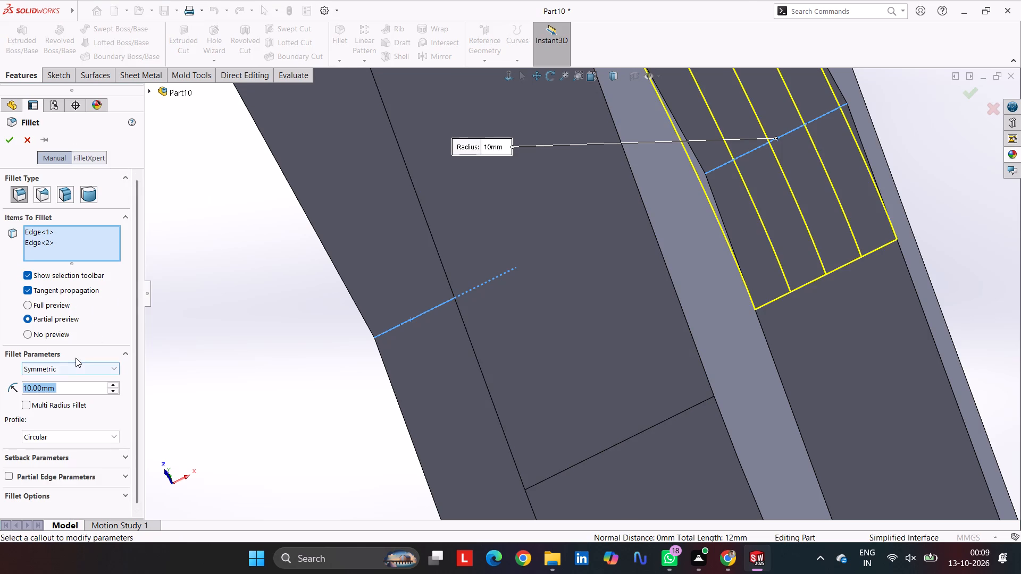
key(2)
key(Return)
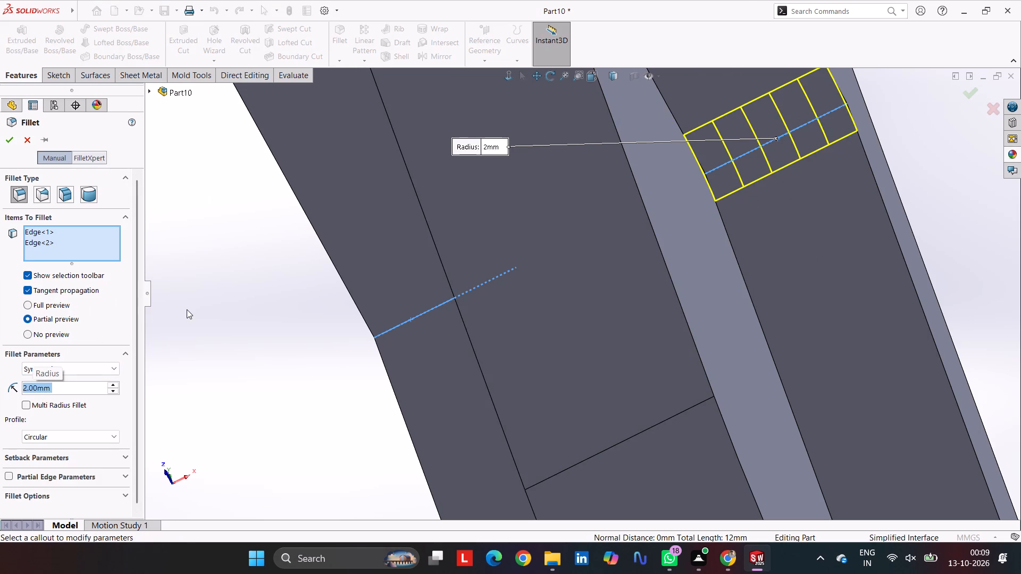
key(Return)
click(196, 353)
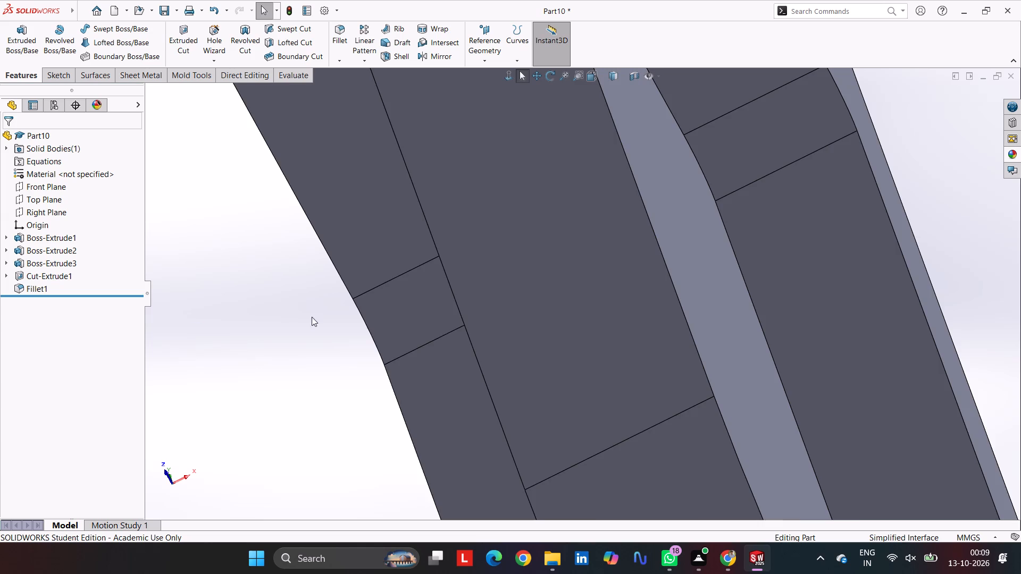
Start a Thread on the 12 mm hole's outer circular edge and end it up to the hole's inner circular edge.
scroll(320, 313, up, 9)
key(ctrl+7)
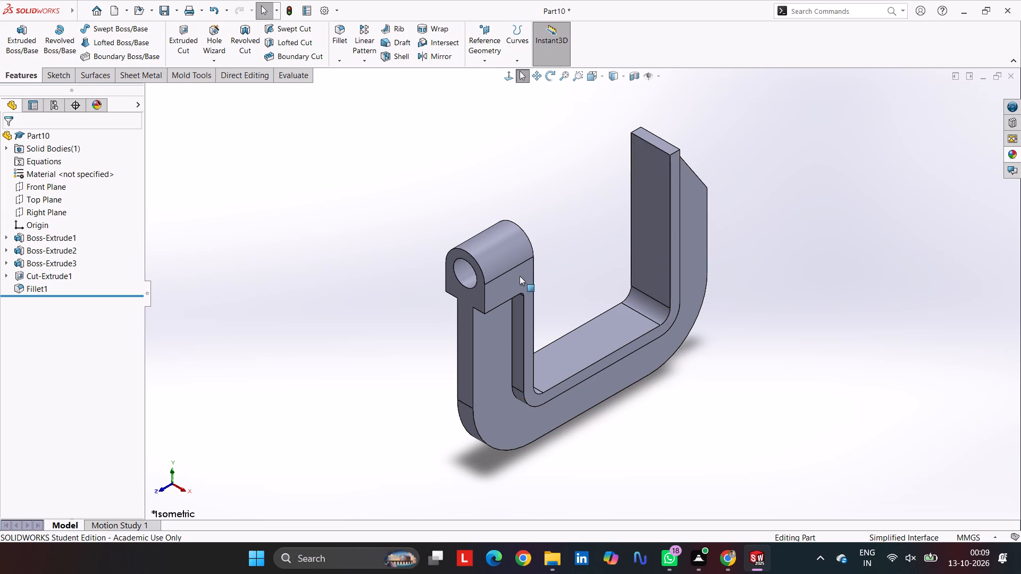
scroll(519, 276, down, 6)
click(387, 282)
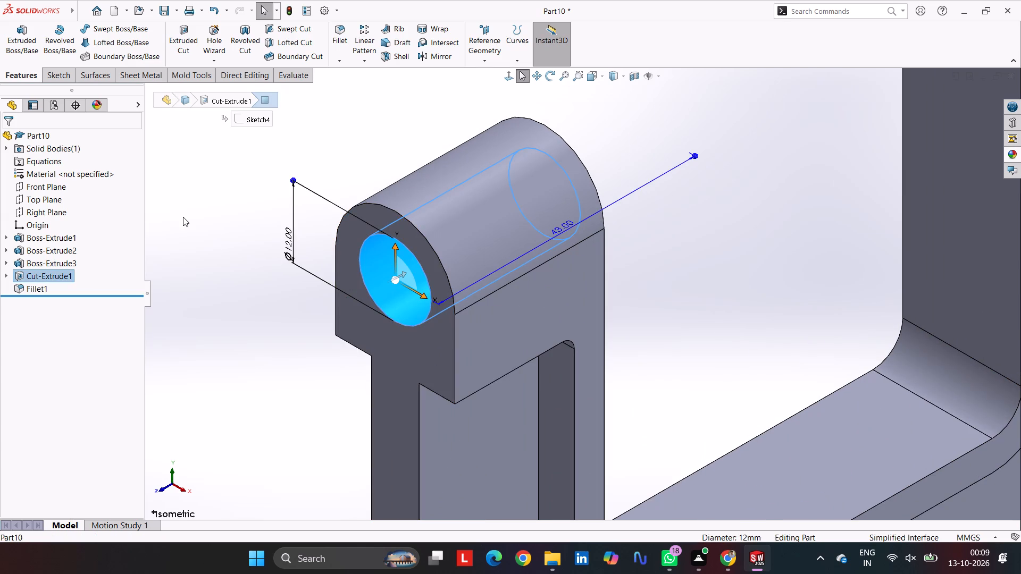
click(183, 217)
click(375, 304)
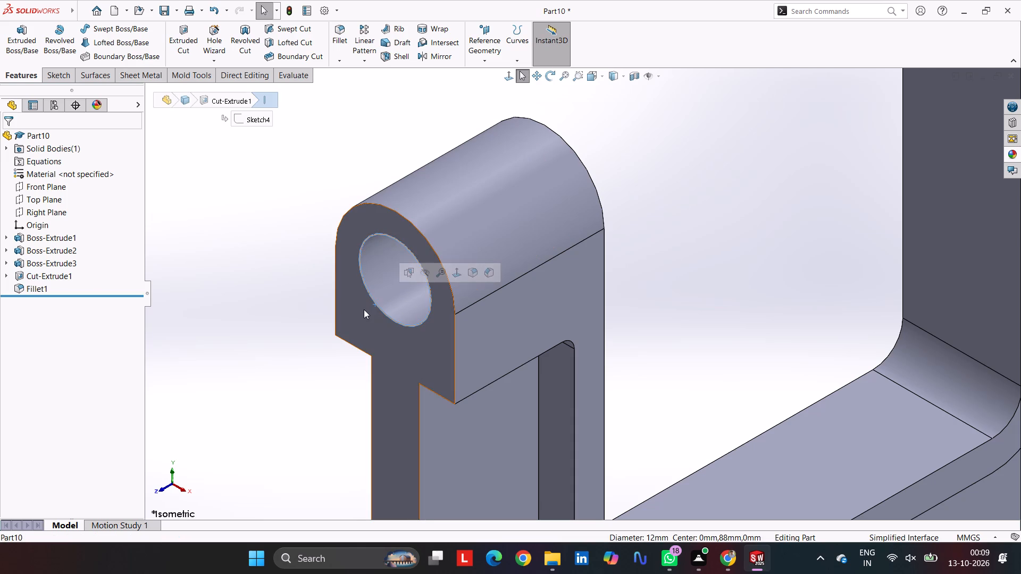
click(220, 59)
click(240, 100)
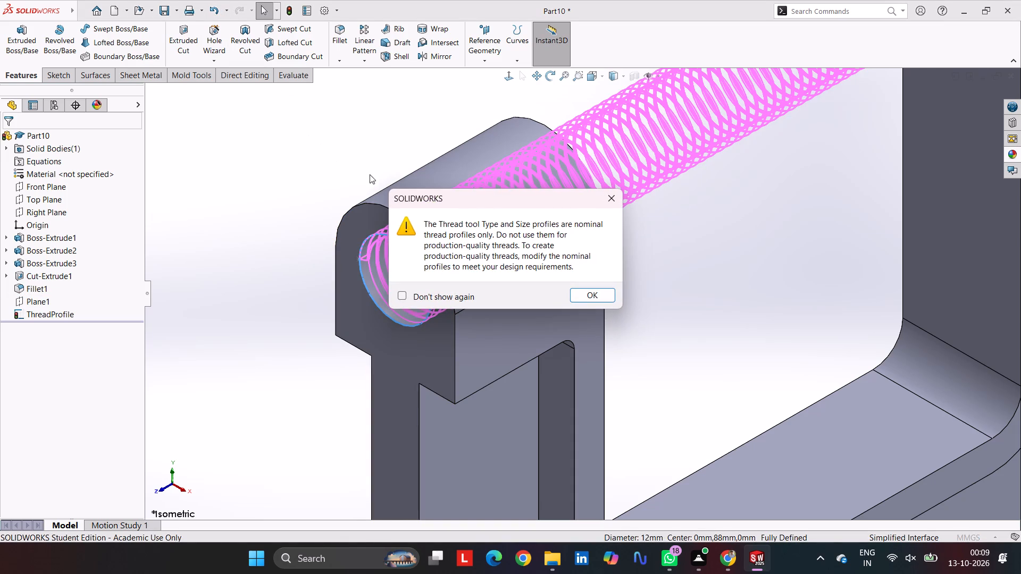
click(592, 298)
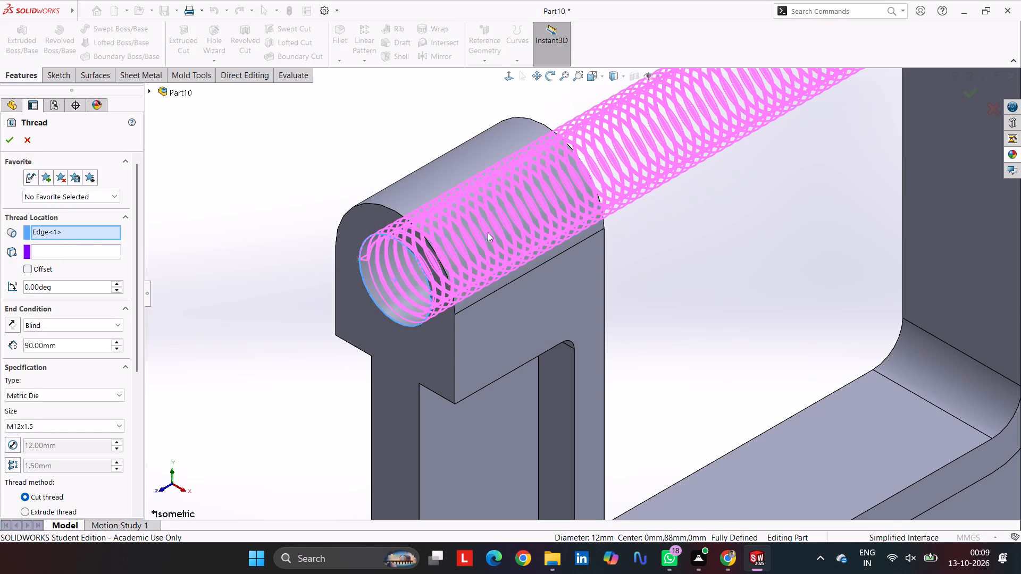
middle_drag(809, 201, 687, 197)
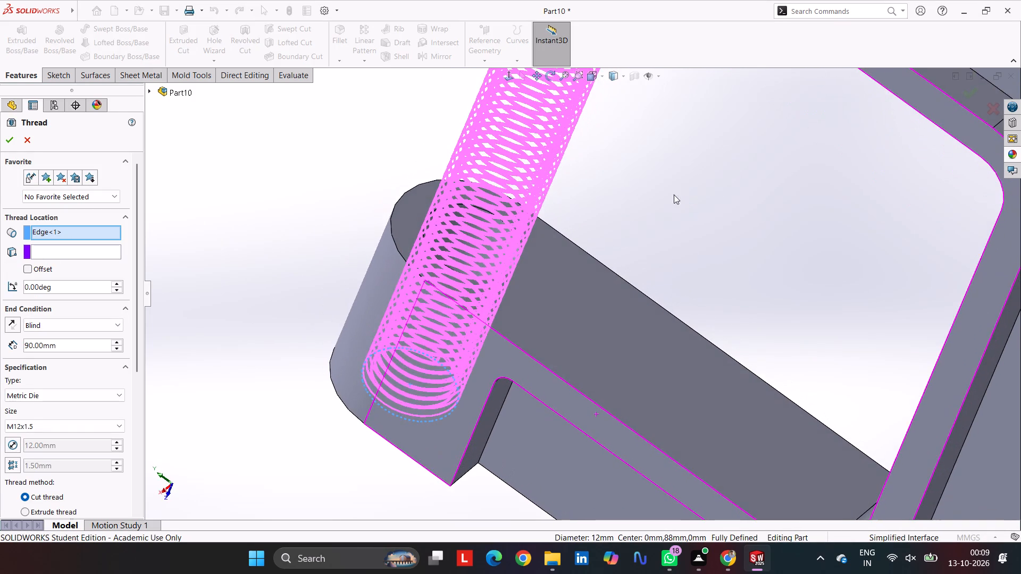
scroll(549, 267, down, 6)
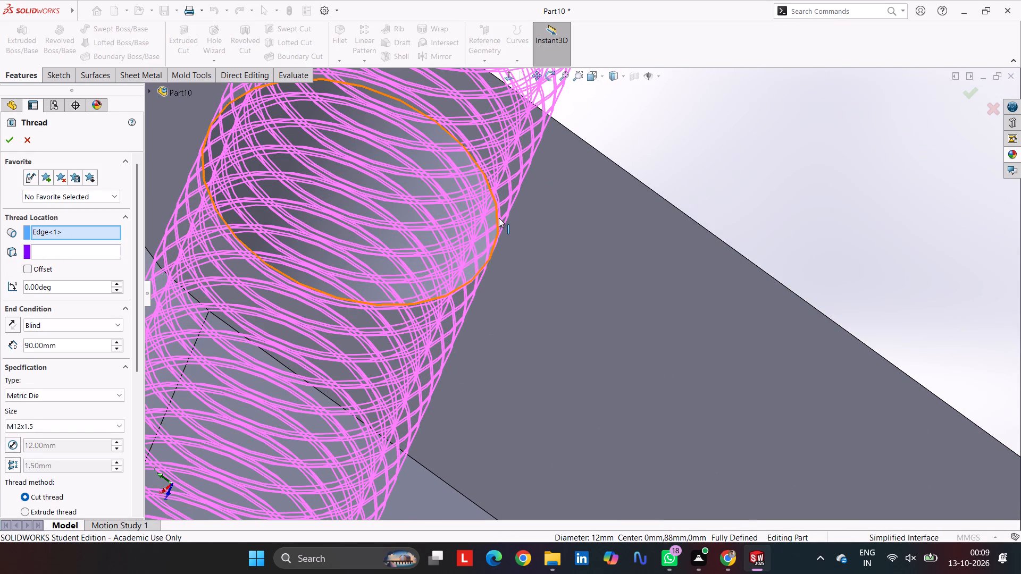
click(59, 329)
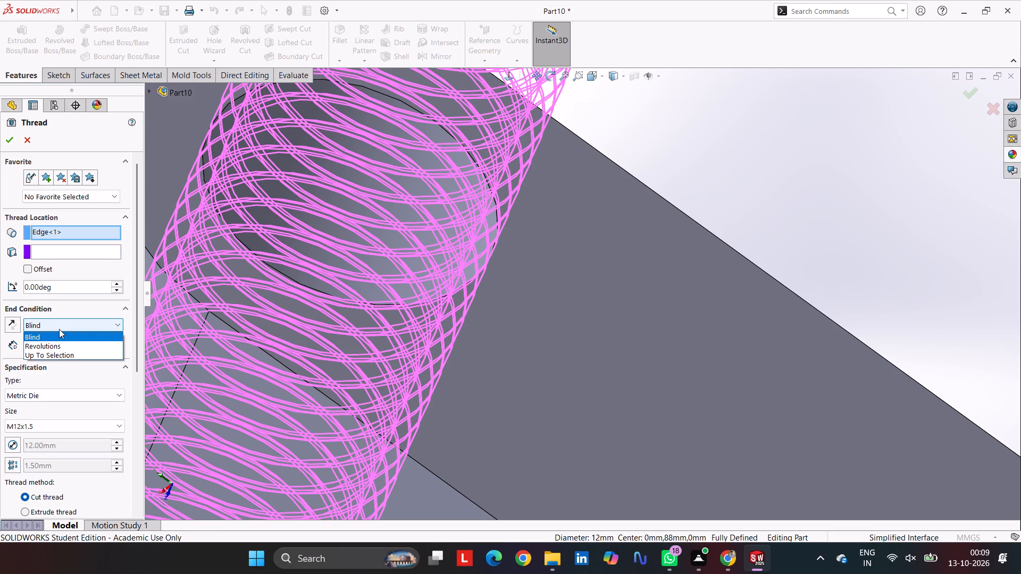
click(62, 326)
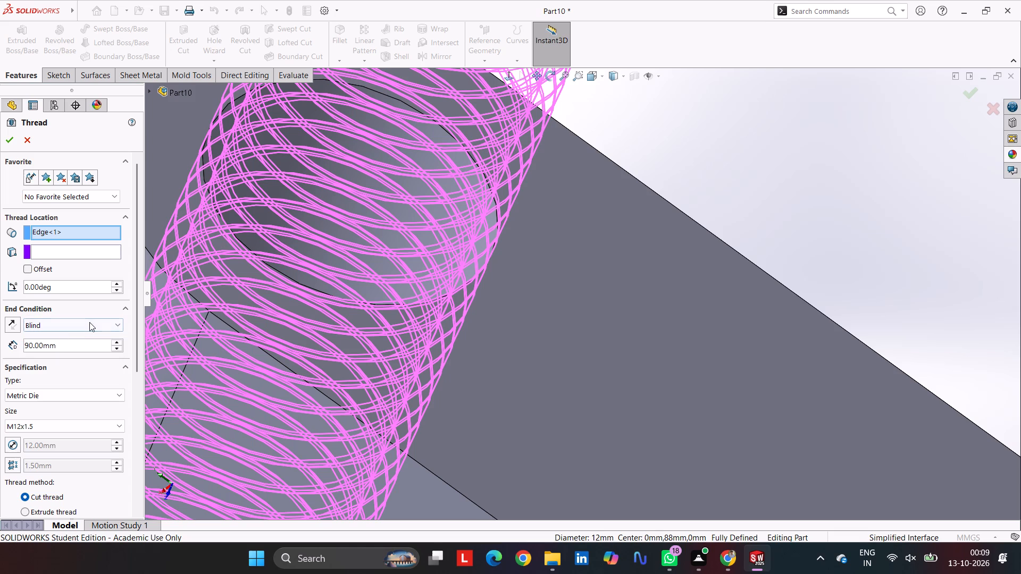
click(111, 322)
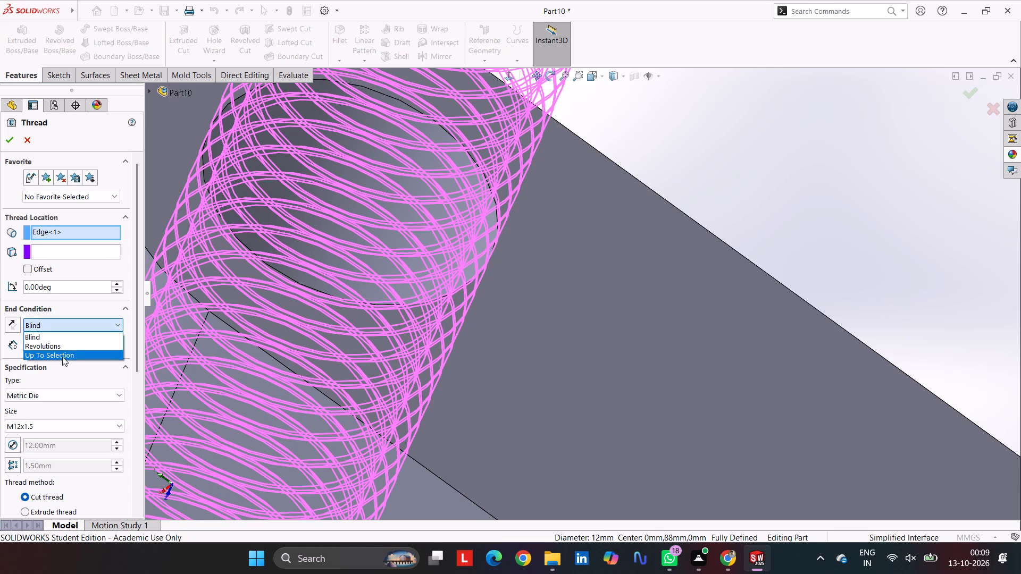
click(62, 357)
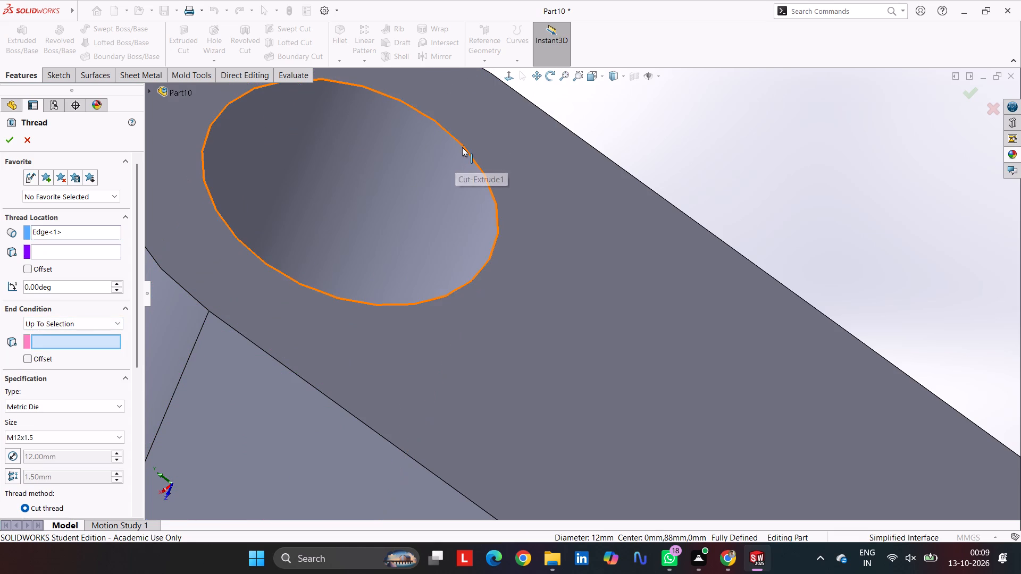
click(463, 147)
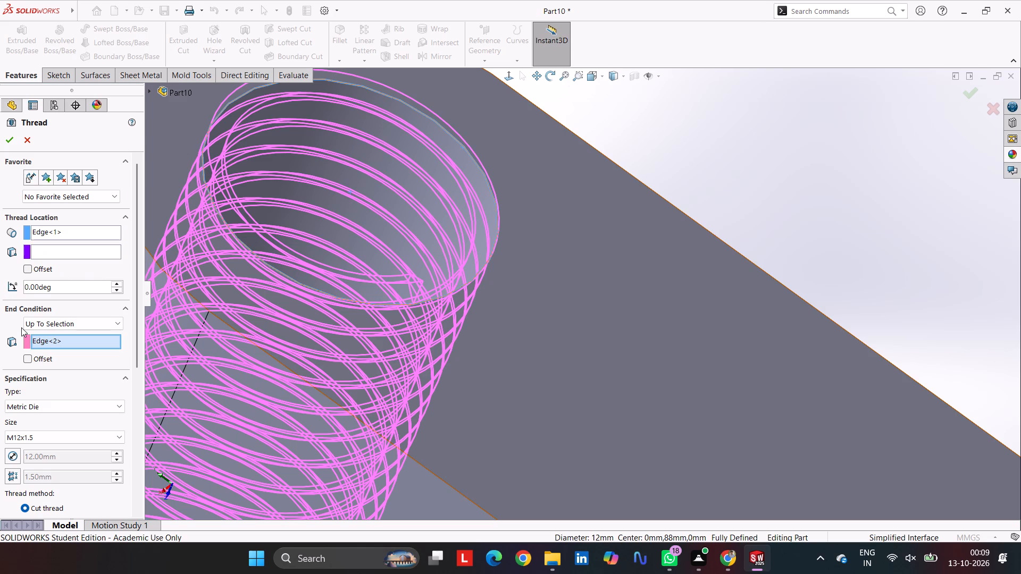
Offset the thread's start by 2 mm, reversed to begin outside the boss's outer face, and its end by 2 mm past the inner edge.
click(25, 268)
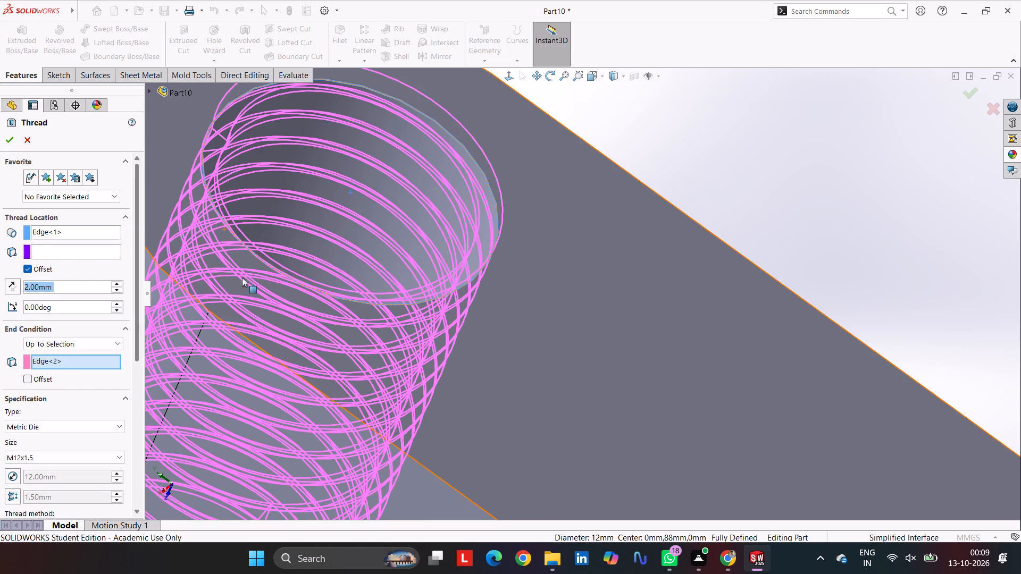
scroll(245, 286, up, 5)
middle_drag(275, 294, 382, 192)
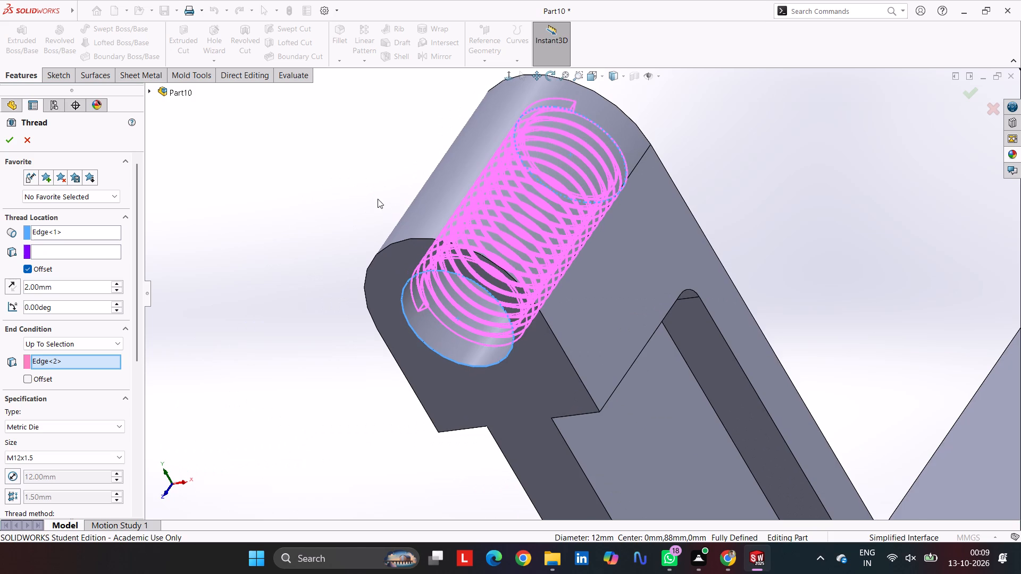
click(15, 285)
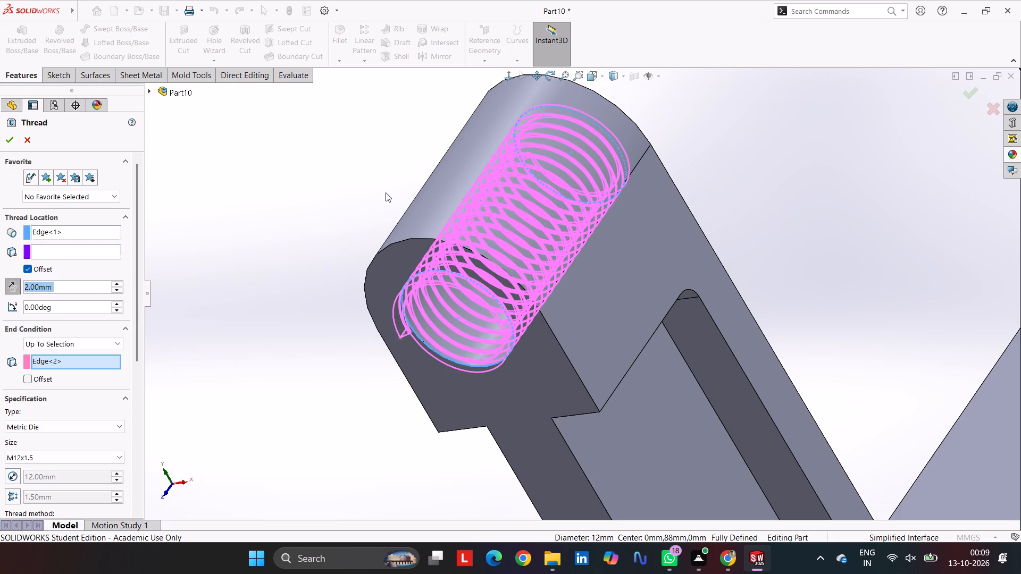
middle_drag(450, 162, 387, 251)
scroll(574, 124, down, 3)
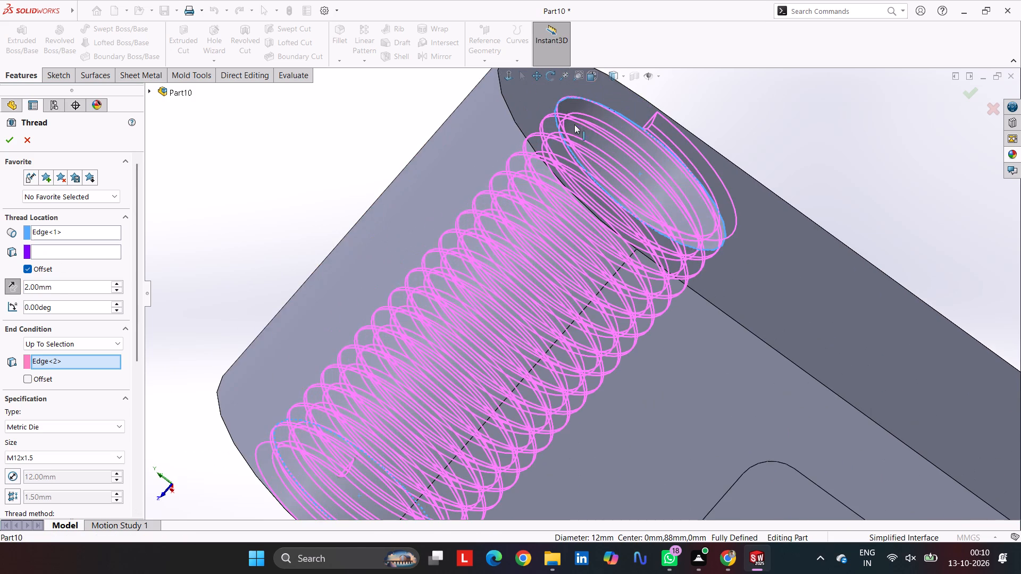
middle_drag(811, 146, 817, 103)
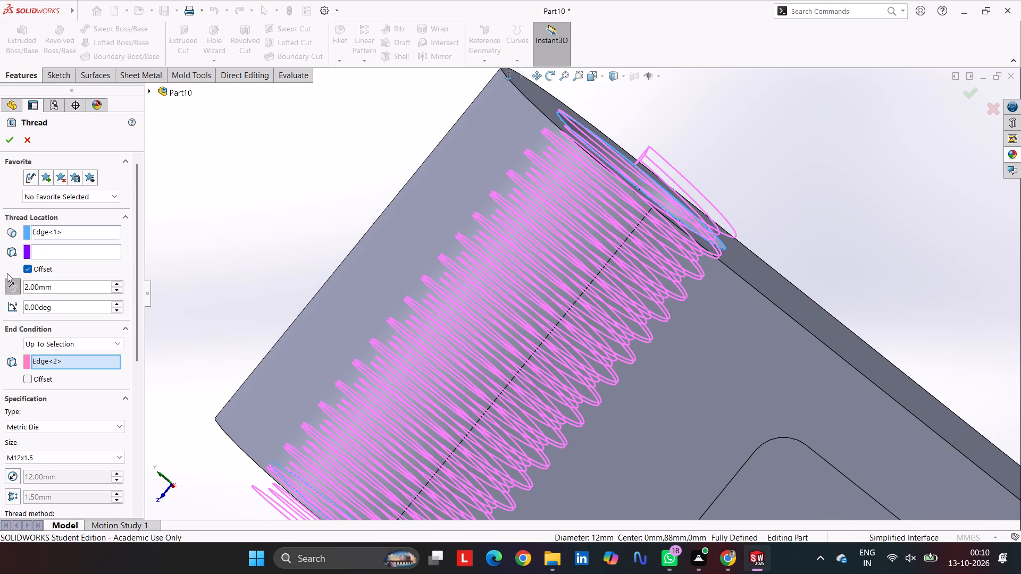
click(24, 379)
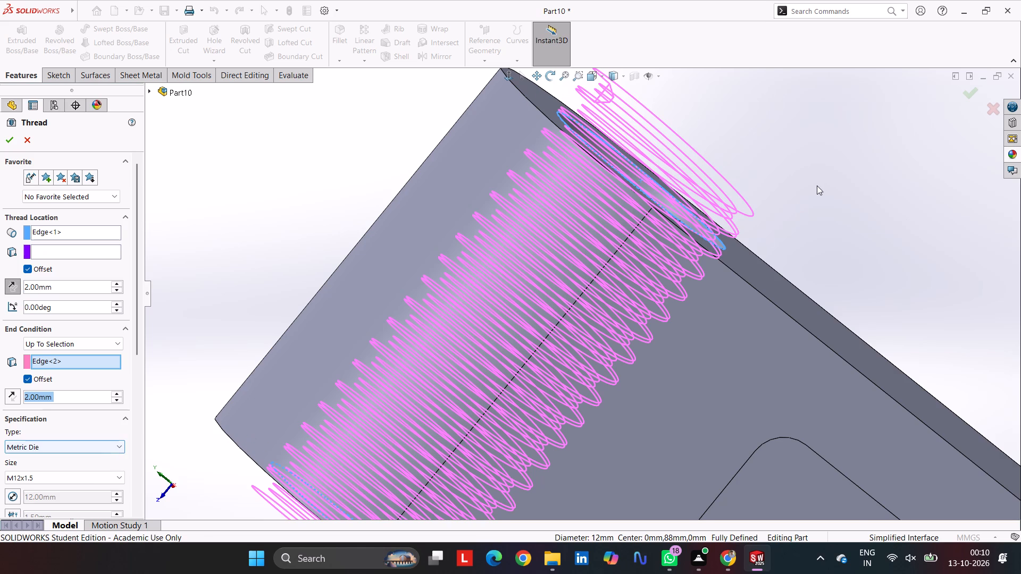
middle_drag(817, 184, 771, 255)
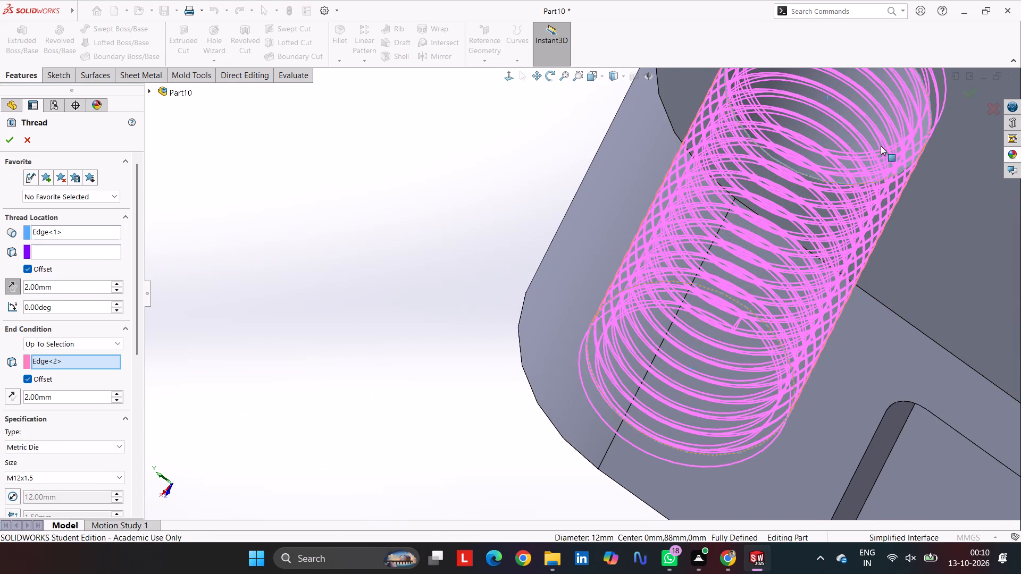
scroll(881, 146, up, 3)
scroll(843, 138, down, 5)
scroll(609, 202, down, 1)
middle_drag(713, 156, 679, 260)
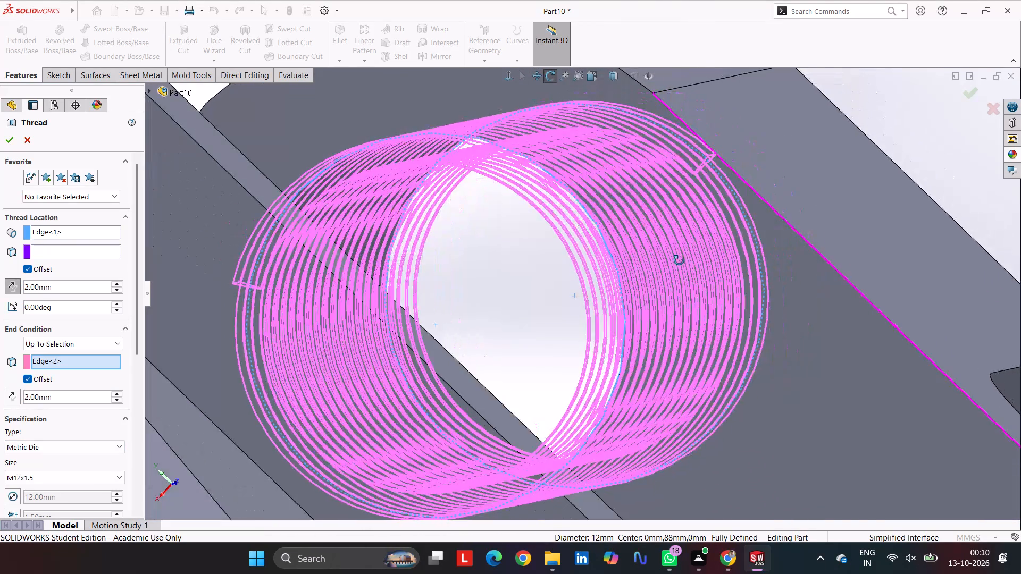
middle_drag(679, 260, 689, 244)
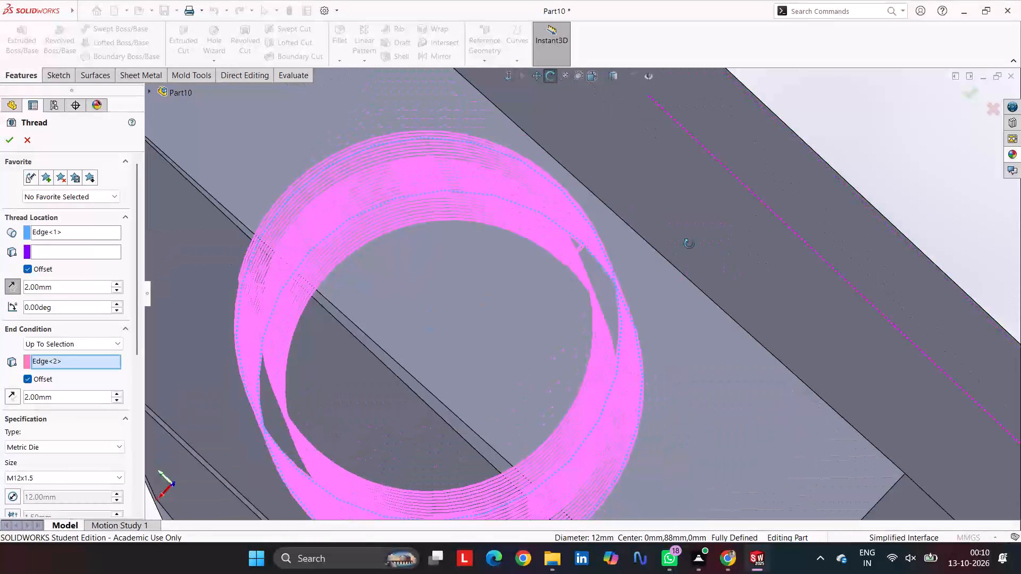
middle_drag(689, 244, 714, 242)
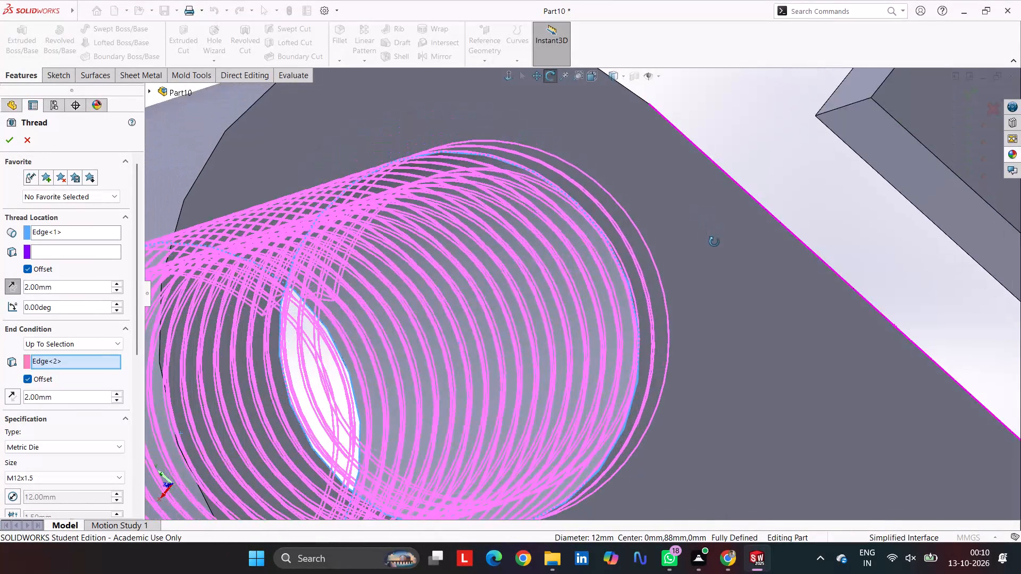
middle_drag(714, 242, 714, 241)
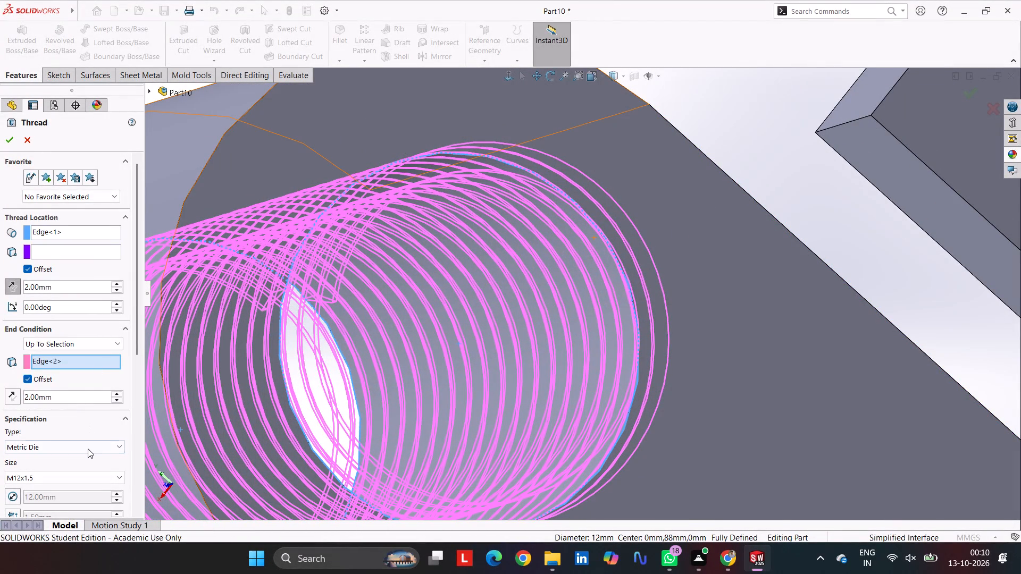
Set the thread type to Metric Tap, size M12x1.5, and create the cut thread in the boss hole.
click(88, 449)
click(64, 483)
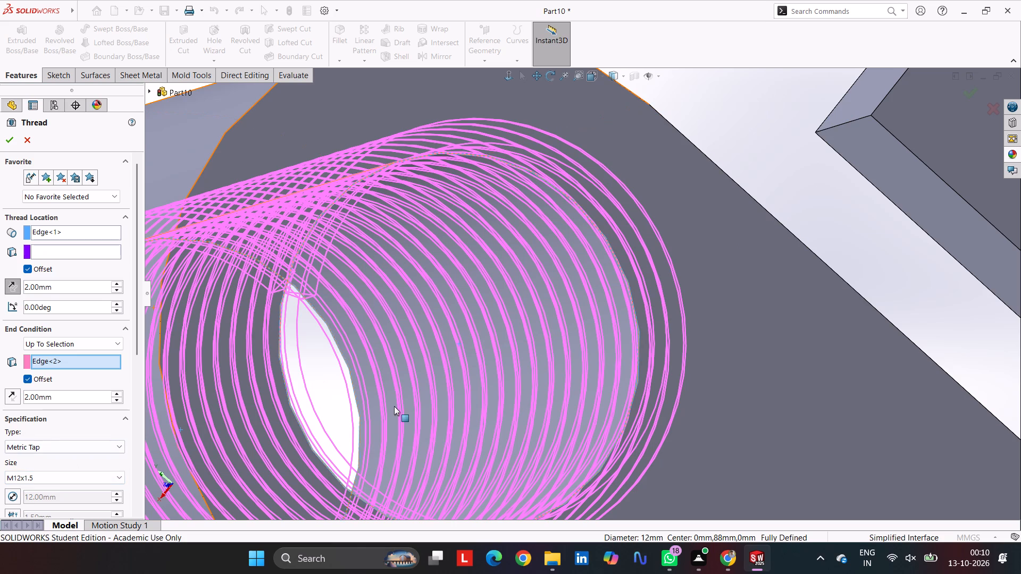
middle_drag(392, 401, 402, 372)
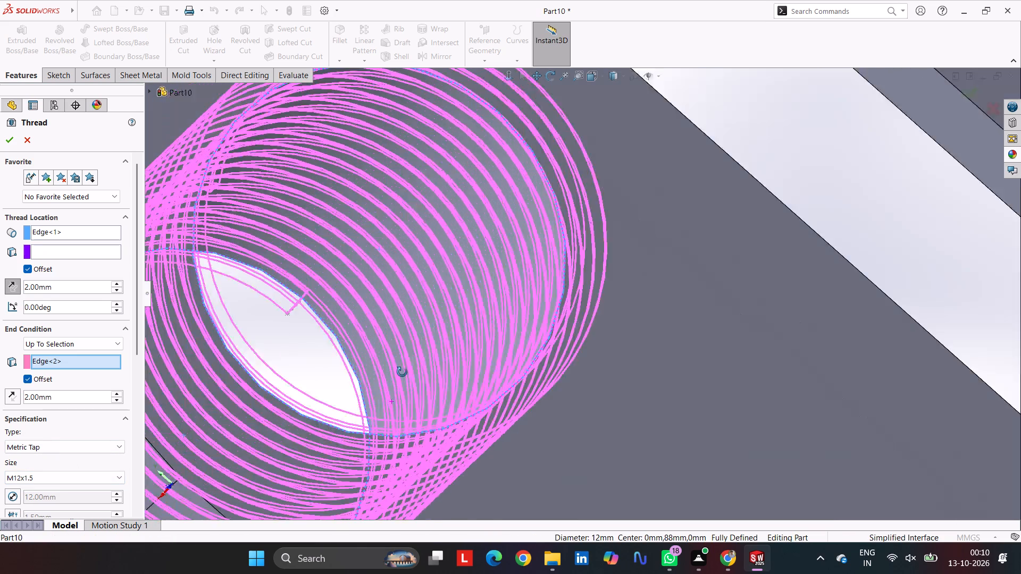
middle_drag(402, 372, 554, 275)
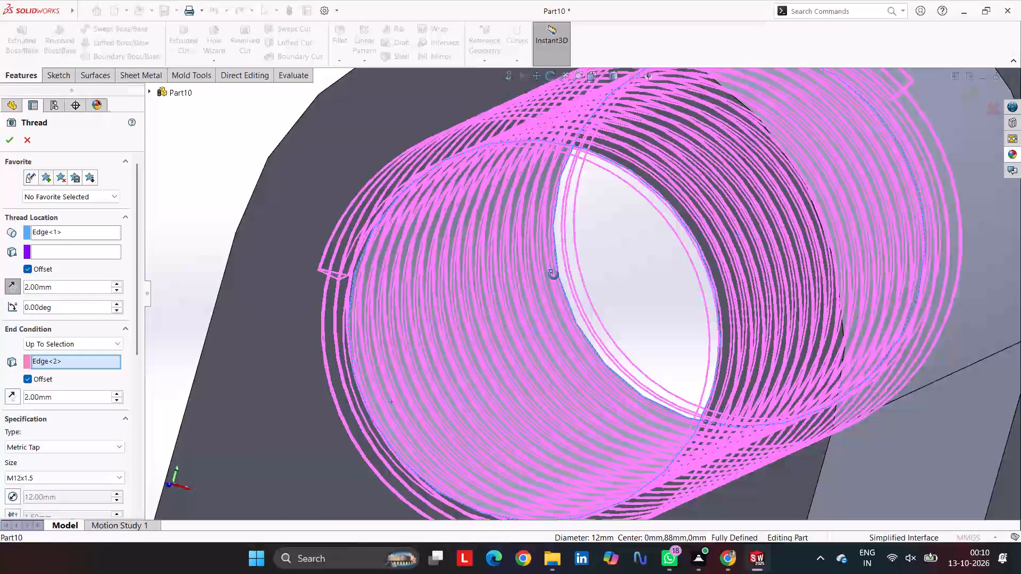
middle_drag(554, 275, 578, 263)
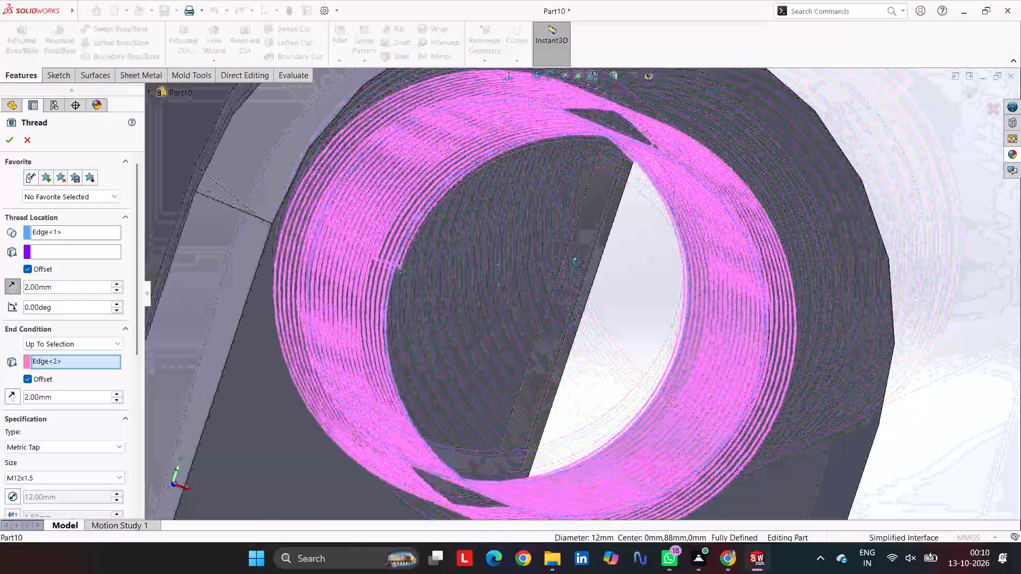
middle_drag(578, 263, 568, 257)
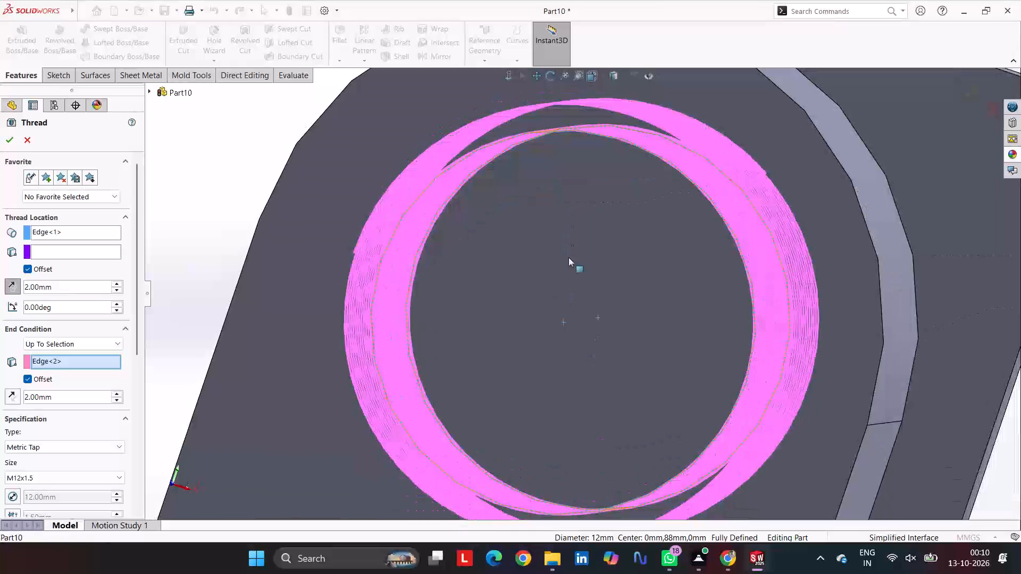
click(14, 140)
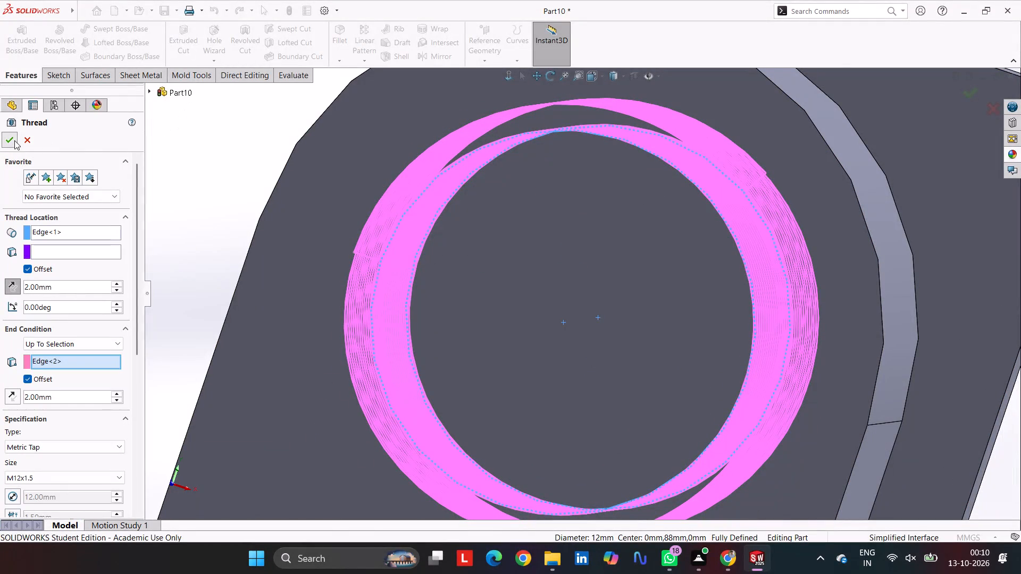
Examine the cut thread inside the boss hole from several angles, ending with an isometric view of the whole body.
scroll(506, 266, up, 2)
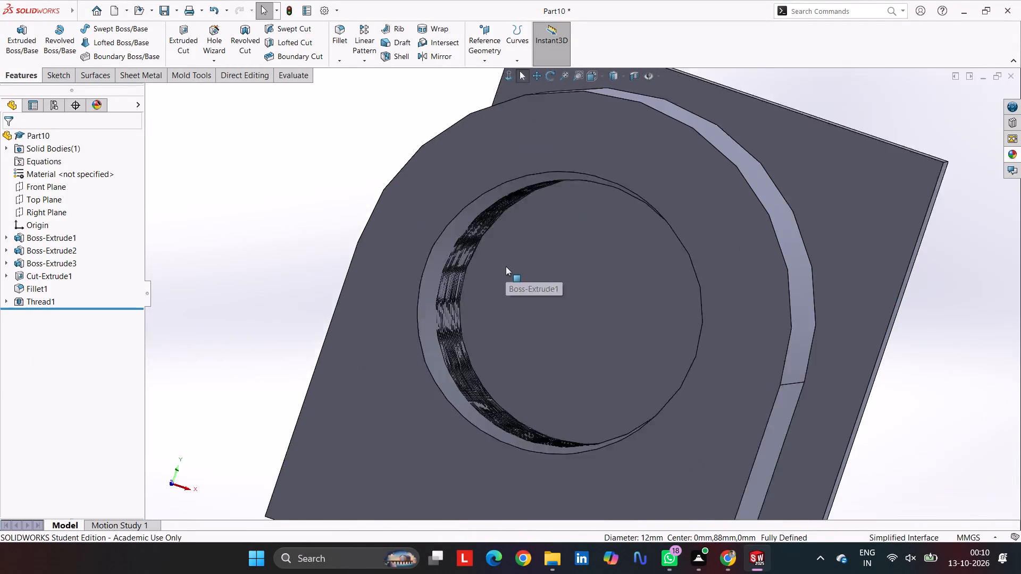
scroll(506, 266, up, 1)
middle_drag(561, 314, 544, 322)
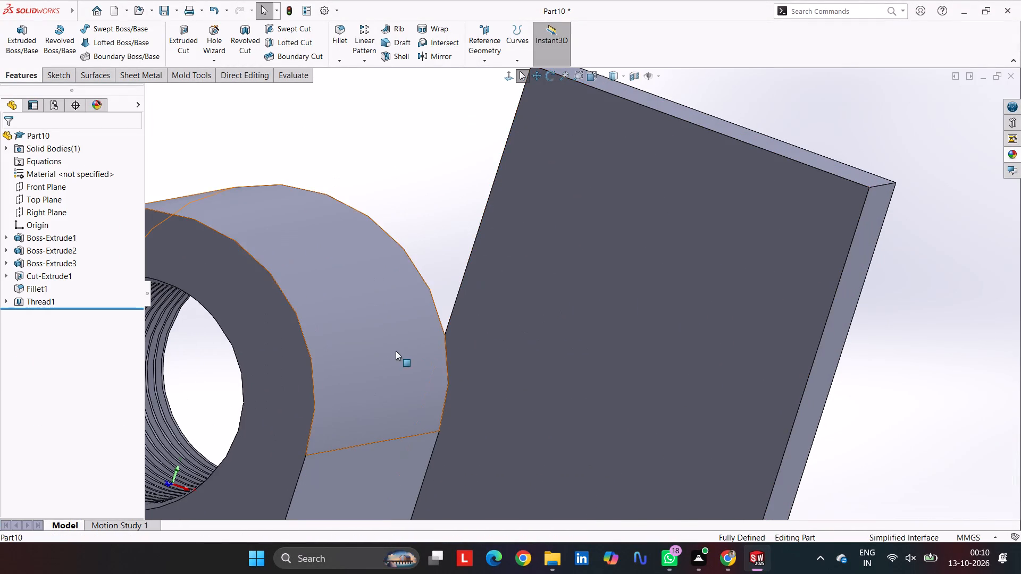
scroll(328, 380, down, 3)
scroll(313, 381, up, 4)
middle_drag(341, 341, 328, 376)
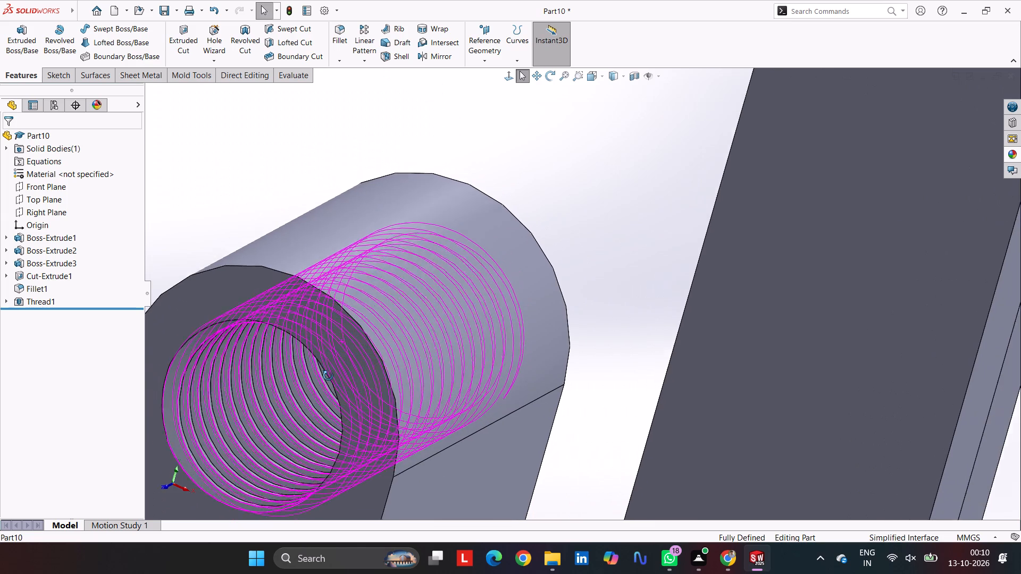
middle_drag(328, 376, 328, 376)
scroll(236, 416, down, 3)
scroll(236, 416, up, 5)
middle_drag(362, 375, 363, 375)
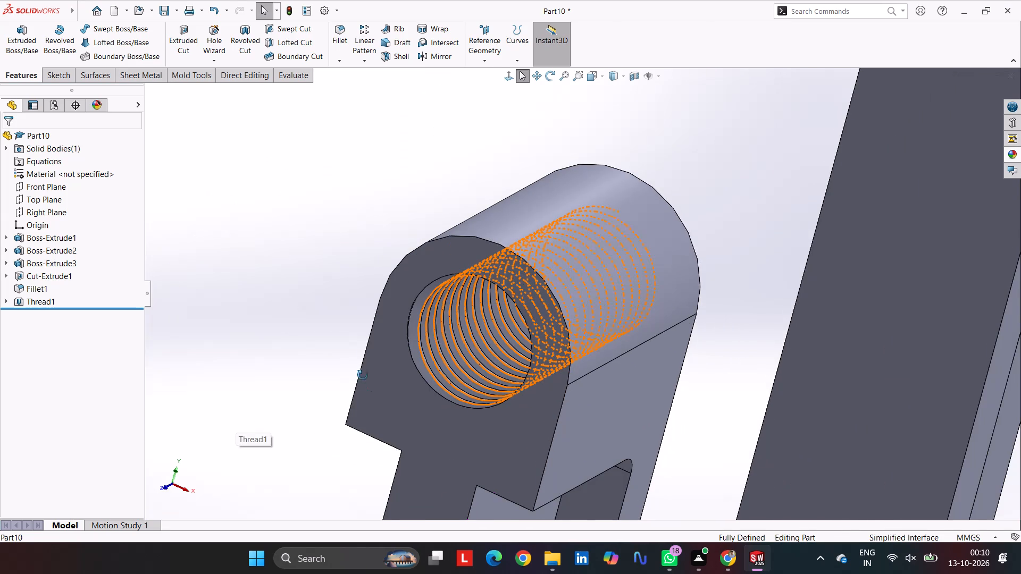
middle_drag(363, 375, 354, 354)
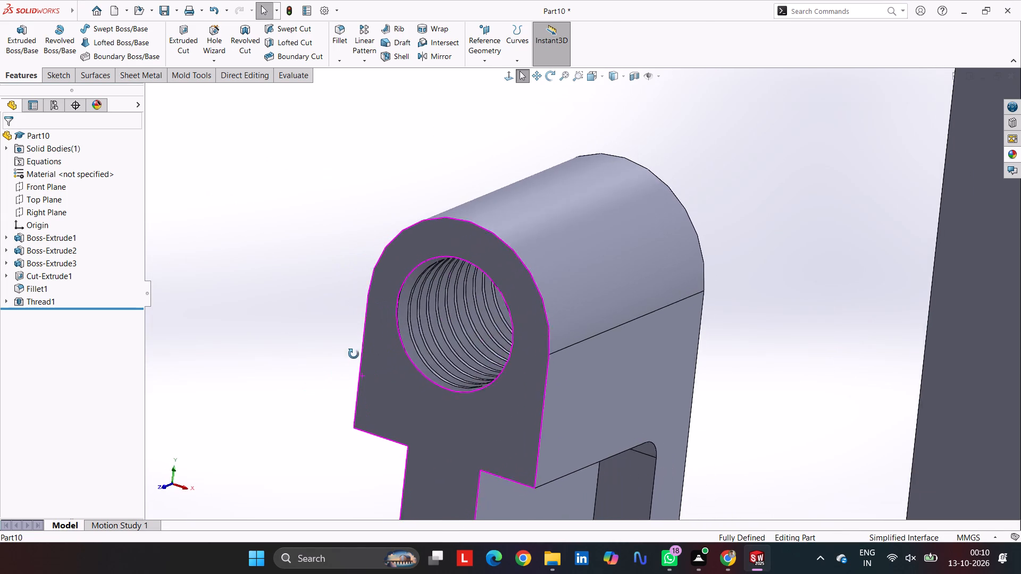
middle_drag(354, 354, 361, 342)
key(ctrl+7)
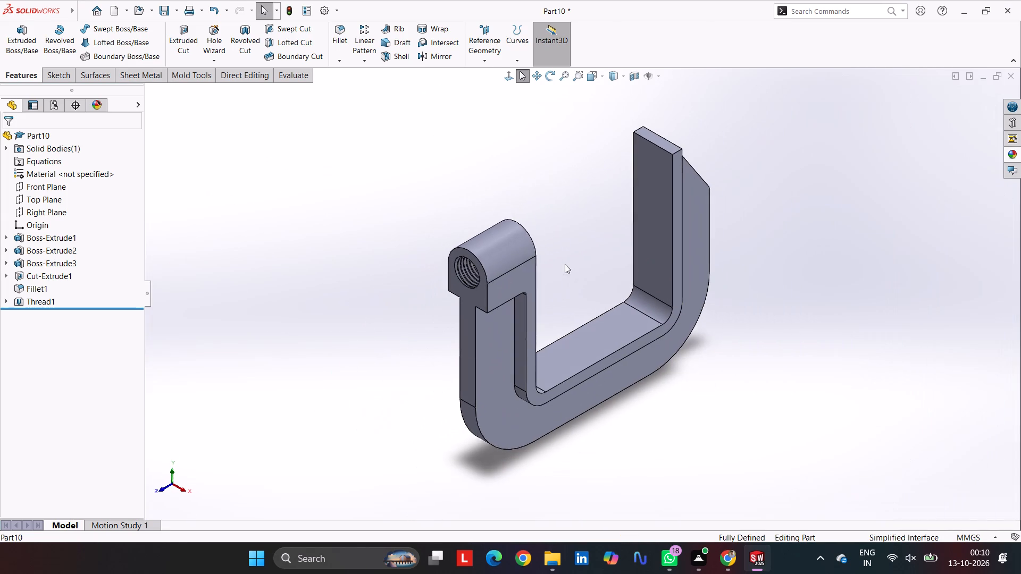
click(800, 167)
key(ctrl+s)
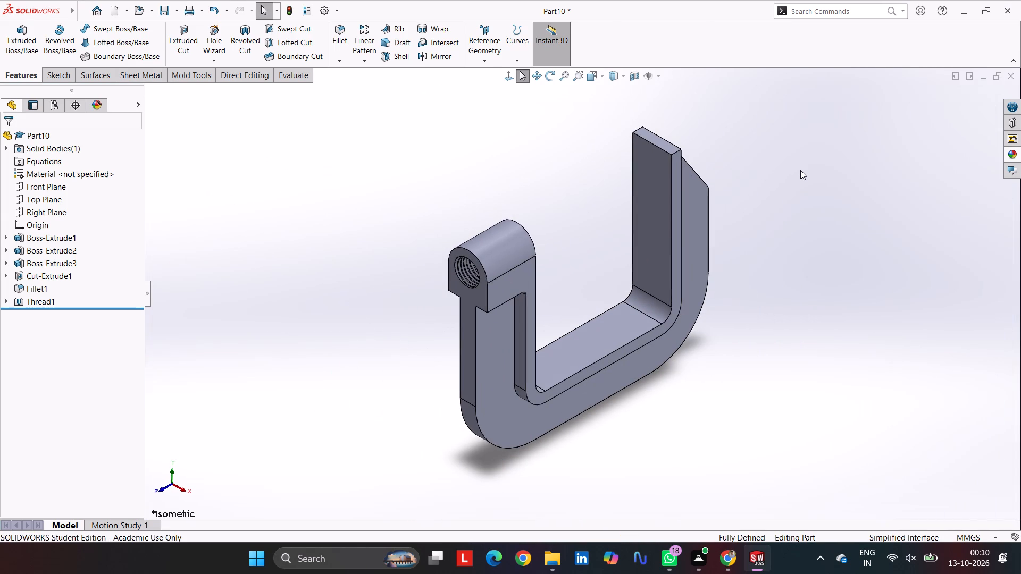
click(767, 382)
Browse the metal, rubber, painted and solid appearances, and apply solid Blue to the main C-shaped extrusion of the clamp.
click(1011, 155)
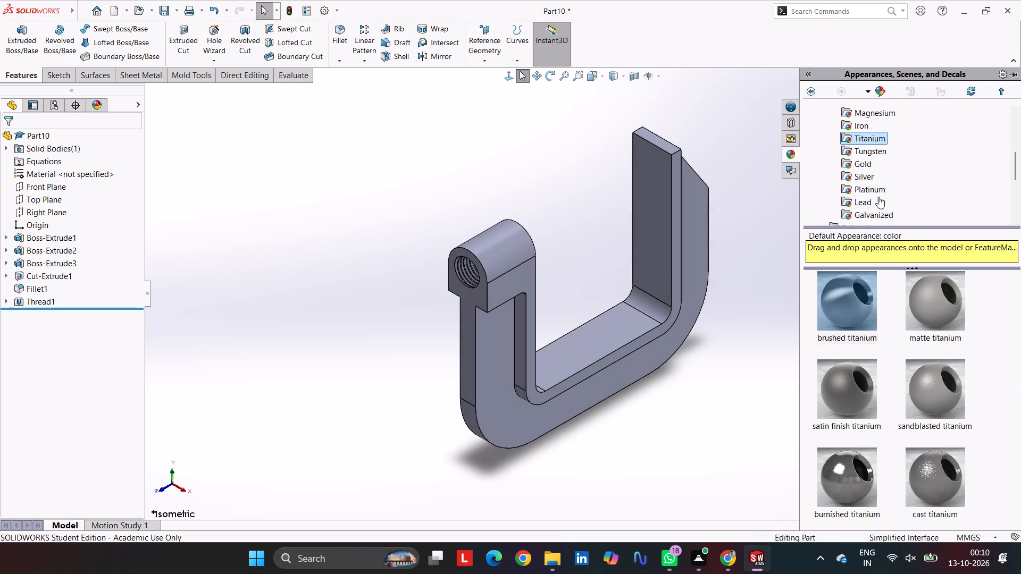
click(855, 185)
scroll(859, 177, down, 1)
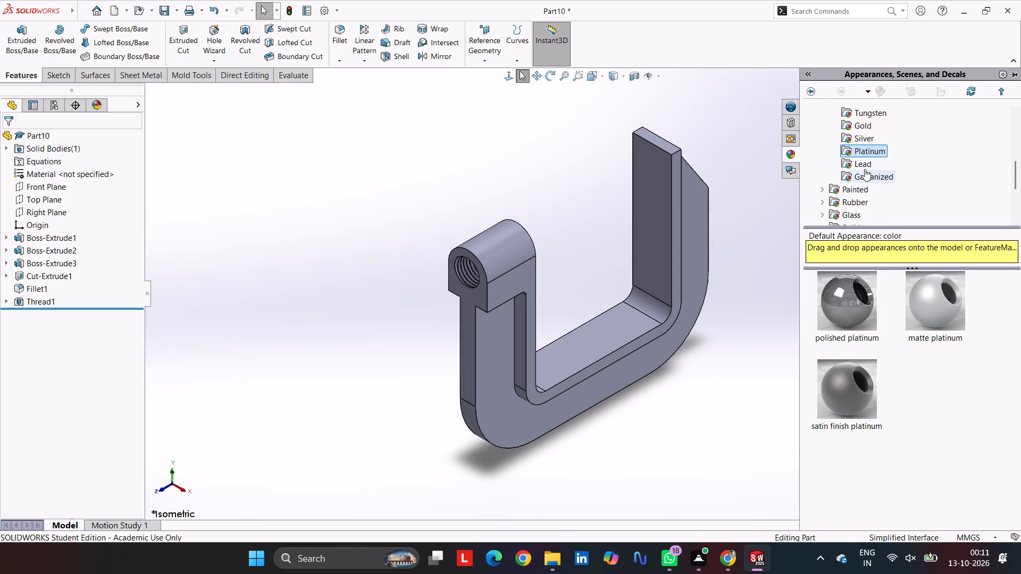
click(867, 159)
click(867, 145)
click(860, 133)
scroll(860, 138, up, 1)
scroll(857, 160, down, 1)
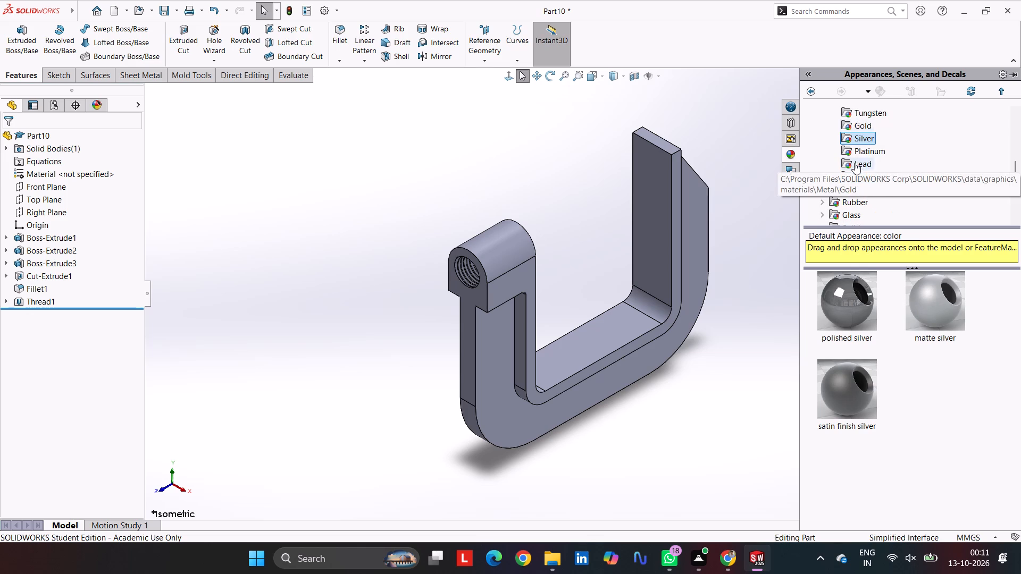
click(871, 153)
click(861, 167)
click(855, 197)
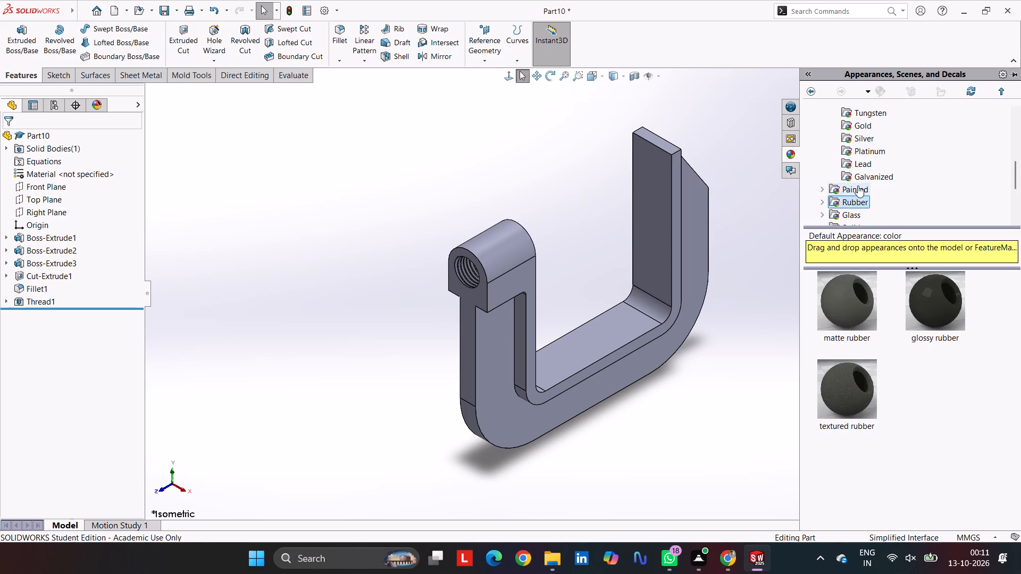
click(858, 185)
scroll(860, 195, down, 1)
click(856, 184)
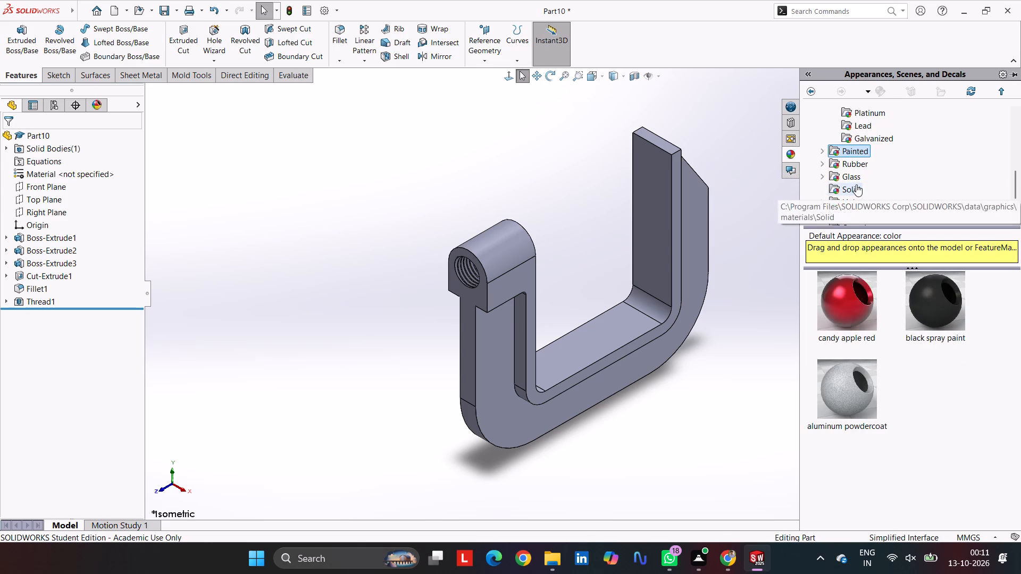
scroll(912, 359, down, 1)
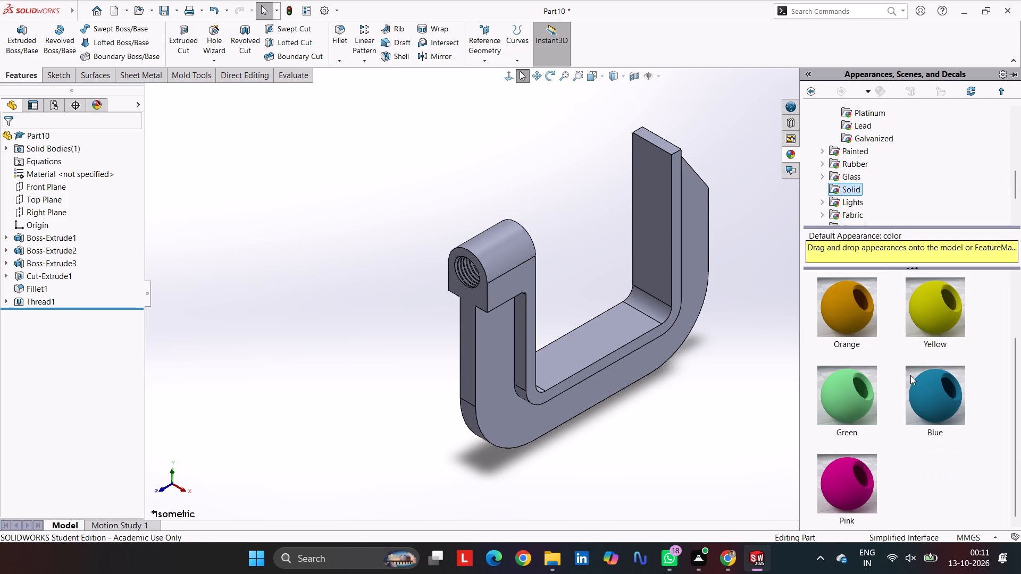
scroll(910, 375, down, 1)
click(936, 393)
drag(946, 386, 537, 344)
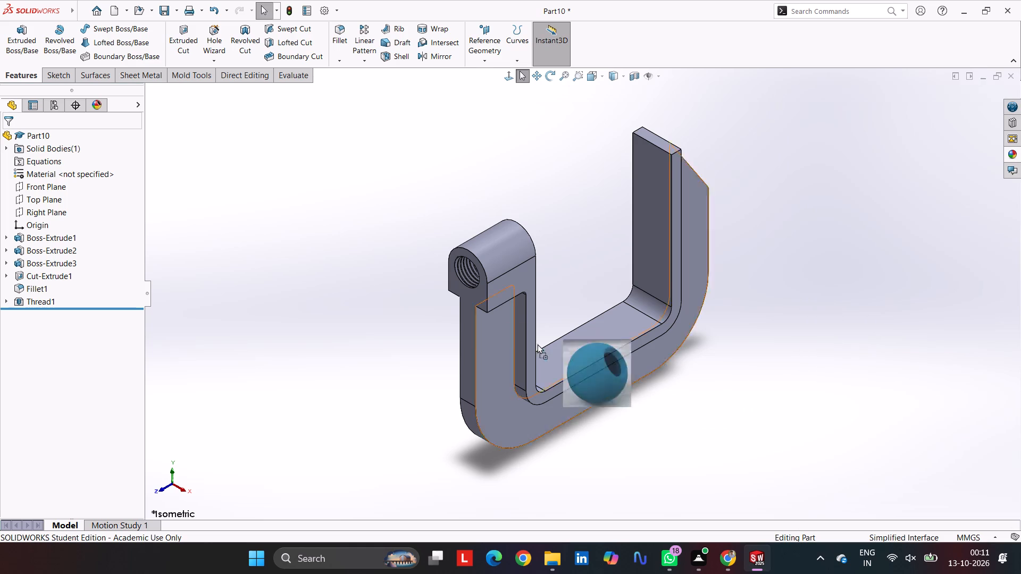
drag(537, 344, 600, 342)
click(596, 342)
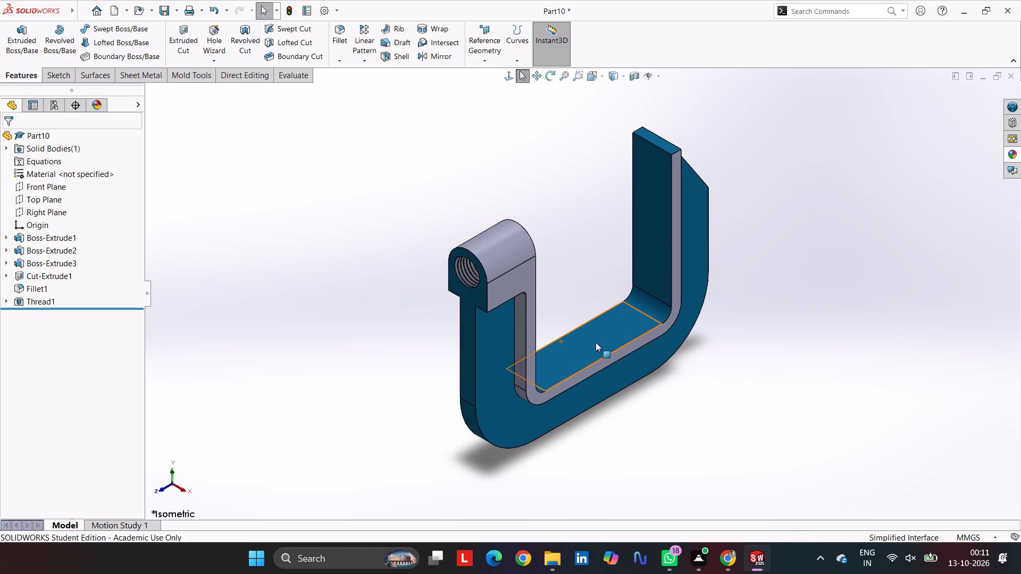
Apply the solid Blue appearance to the entire body so the threaded boss and inner rim are coloured too.
click(505, 263)
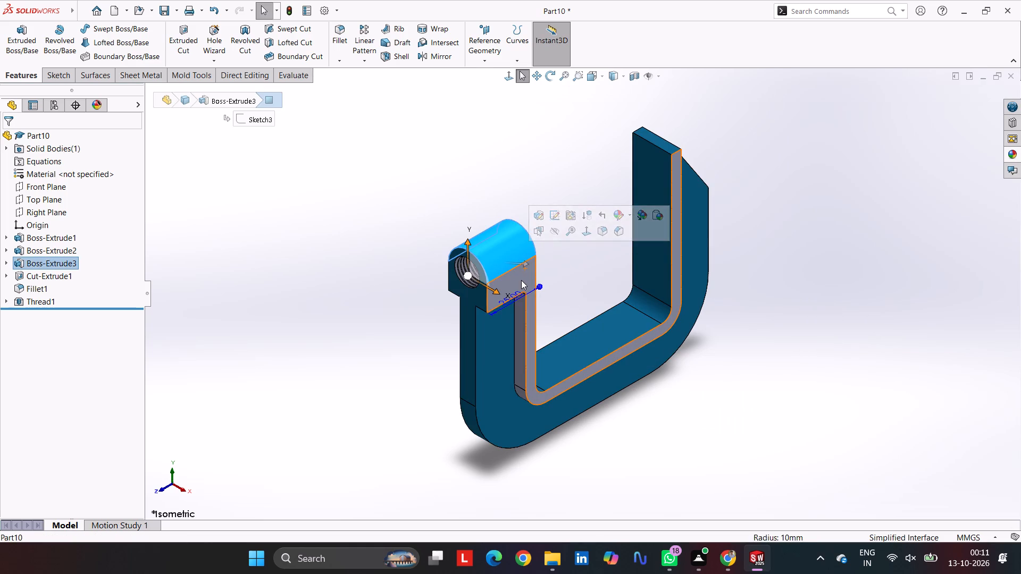
click(521, 280)
click(1014, 155)
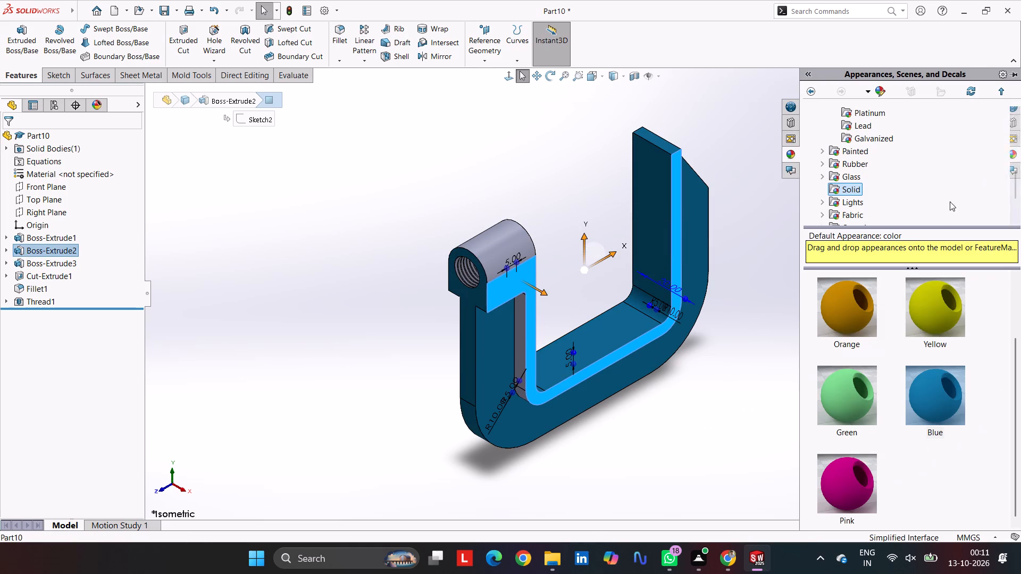
click(938, 393)
drag(955, 399, 508, 239)
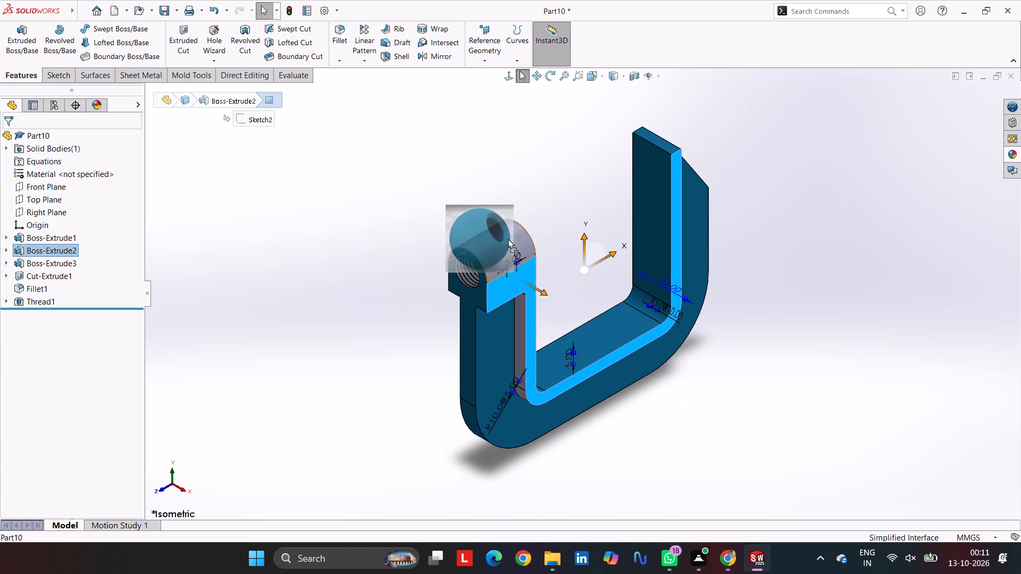
drag(508, 239, 525, 246)
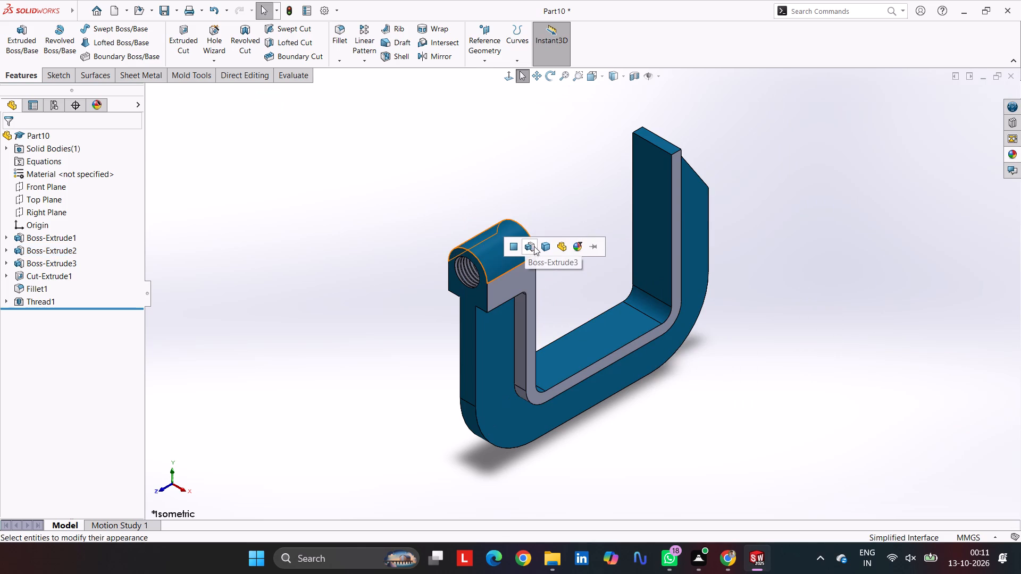
click(542, 246)
click(525, 183)
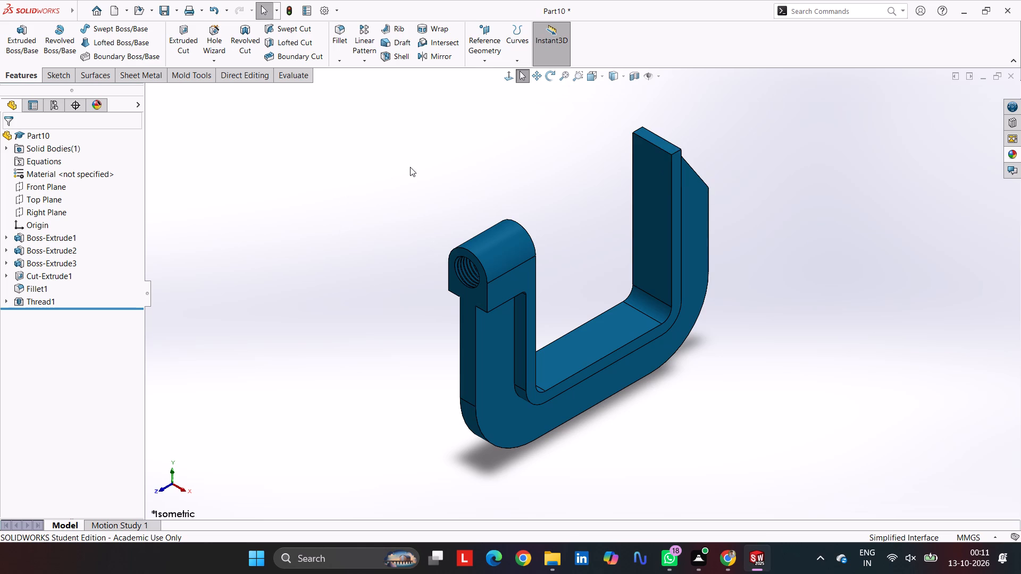
Save the part as Clamp in the C clamp Assembly folder, using the SOLIDWORKS Part file type.
key(ctrl+s)
scroll(462, 224, down, 2)
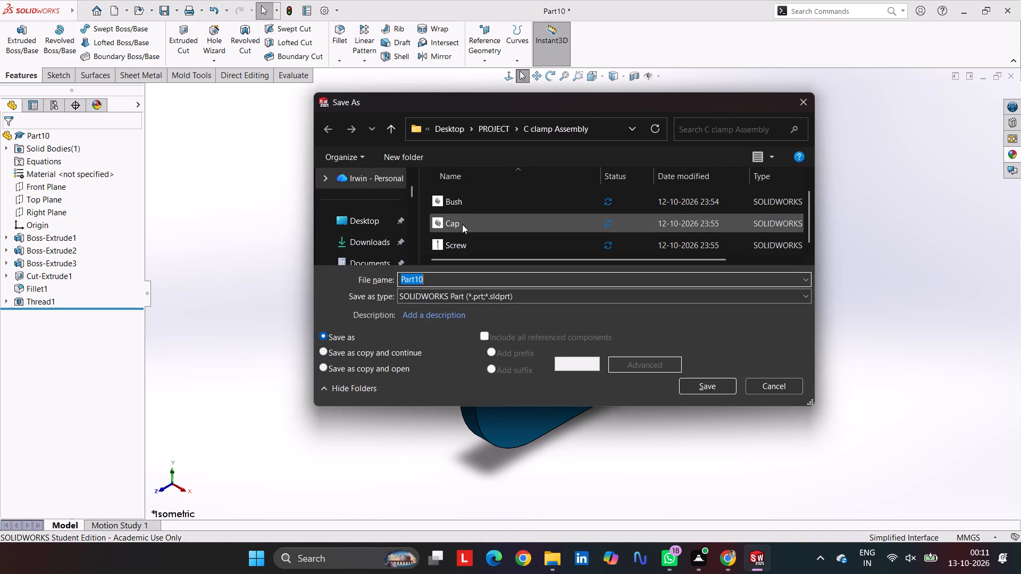
scroll(490, 228, down, 3)
scroll(575, 207, up, 5)
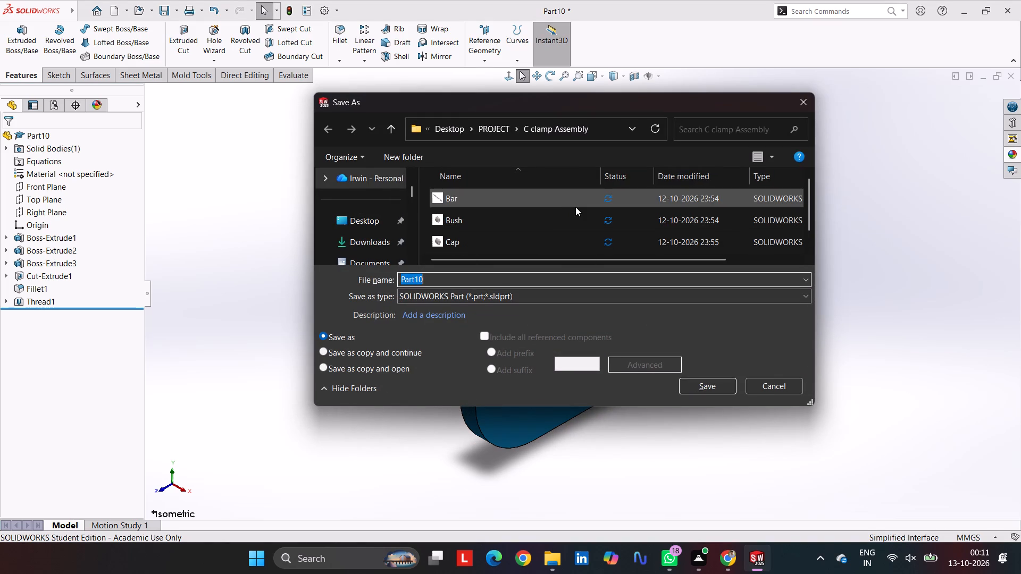
scroll(581, 207, up, 3)
scroll(581, 208, down, 5)
scroll(581, 208, up, 5)
scroll(581, 208, down, 1)
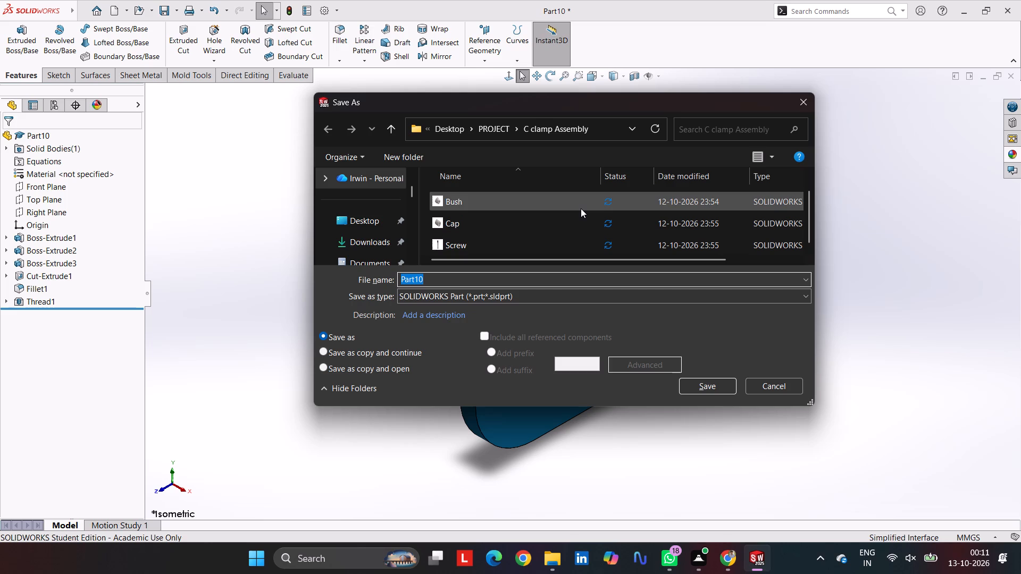
scroll(581, 208, up, 1)
scroll(581, 208, down, 2)
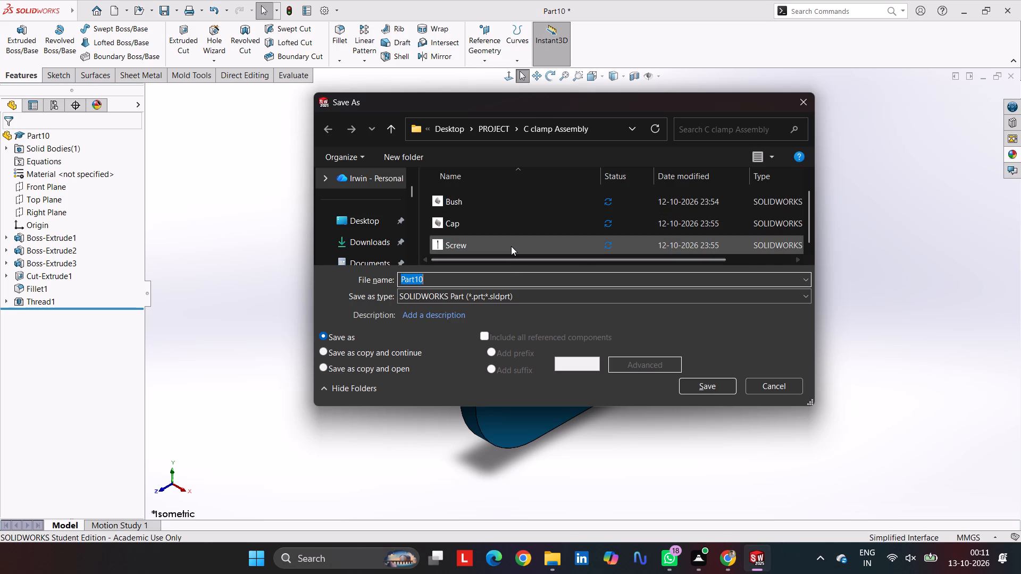
text(lamp)
click(702, 382)
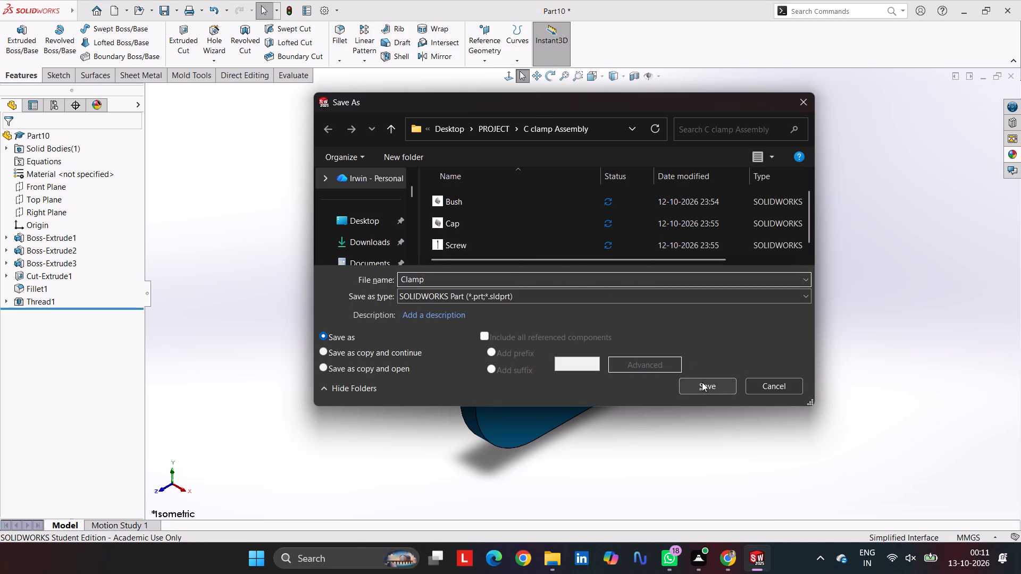
Print the current screen image with Microsoft Print to PDF, naming the output Clamp in the C clamp Assembly folder.
click(489, 227)
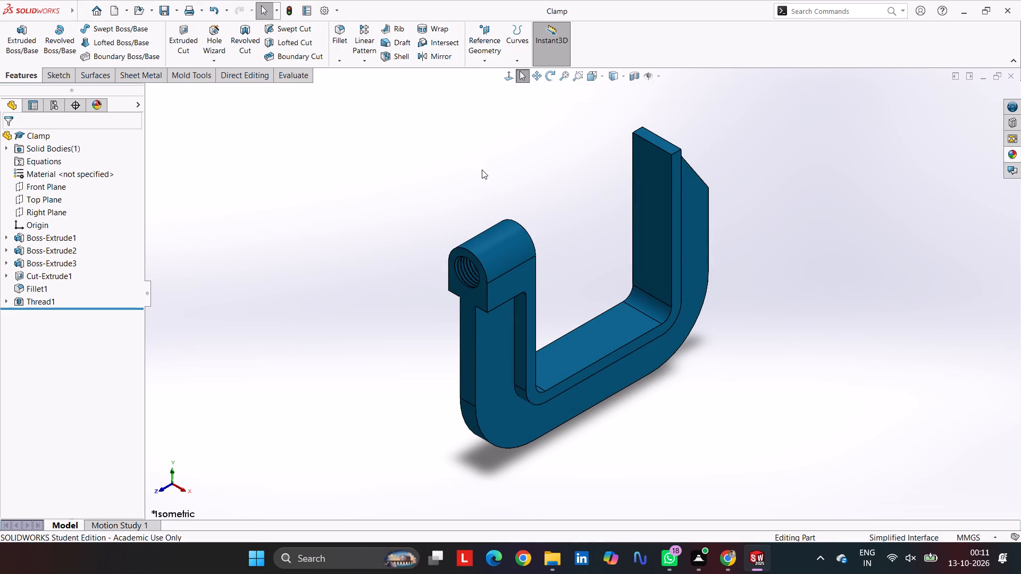
key(ctrl+p)
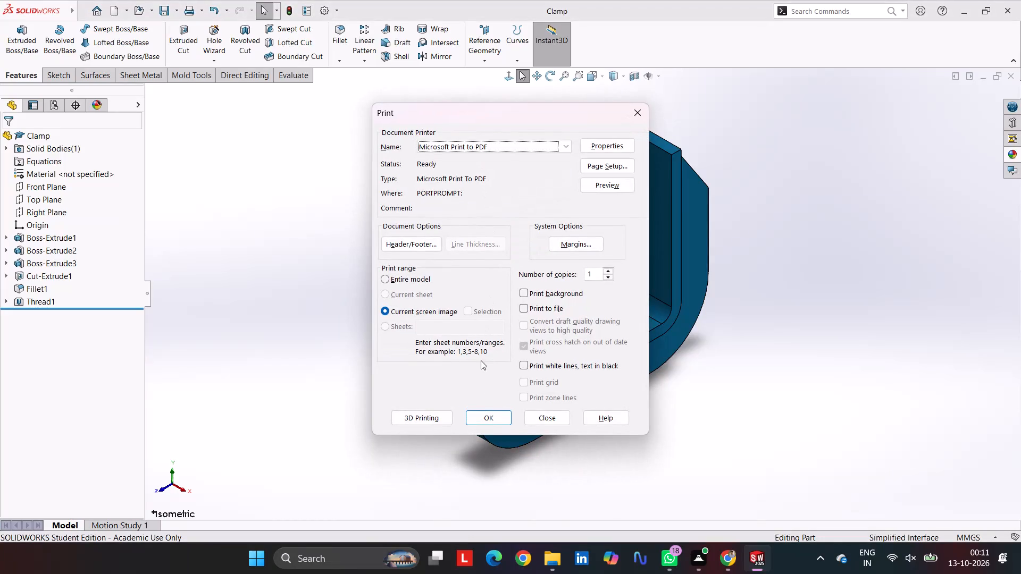
click(492, 420)
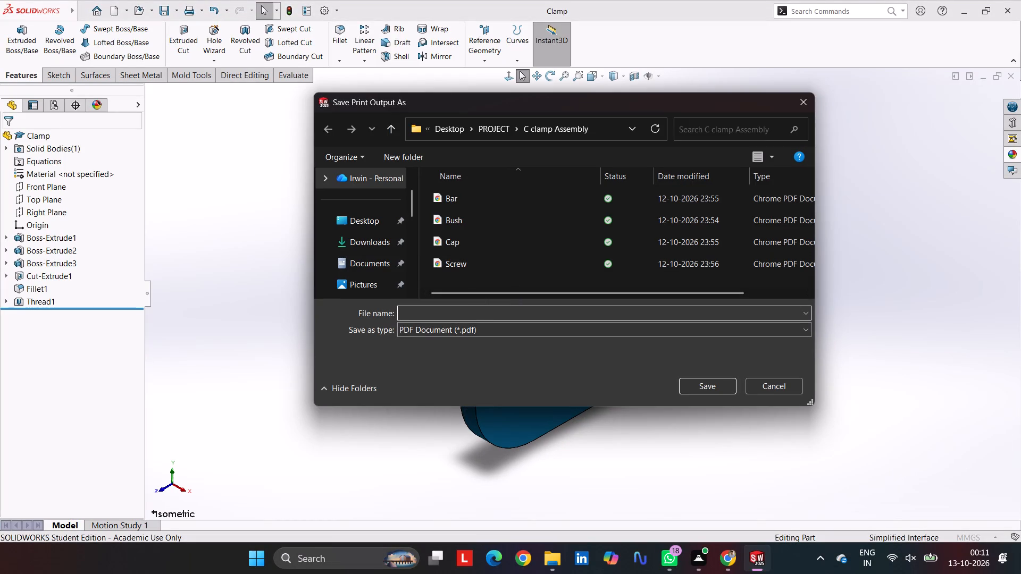
key(c)
key(l)
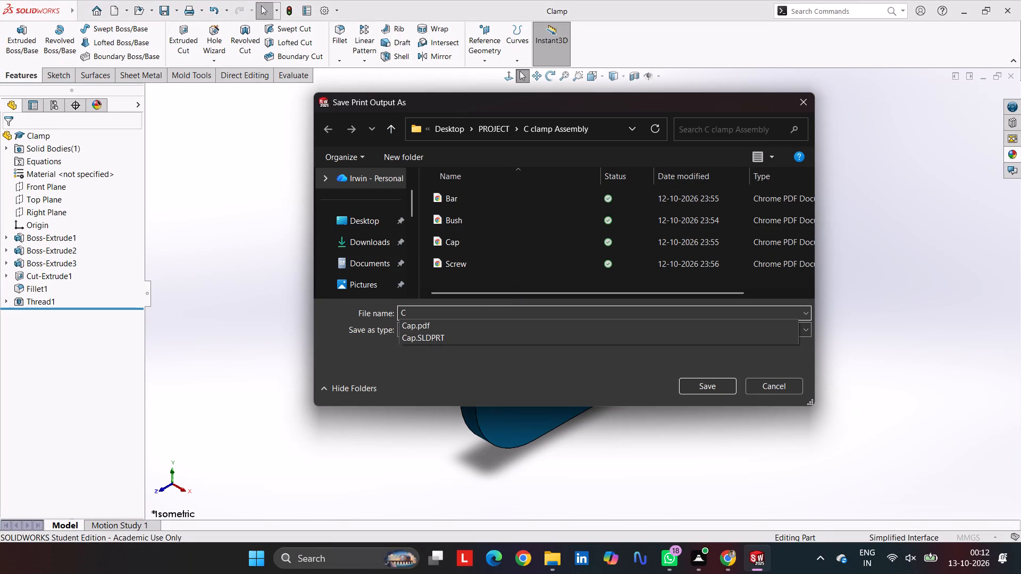
text(amp)
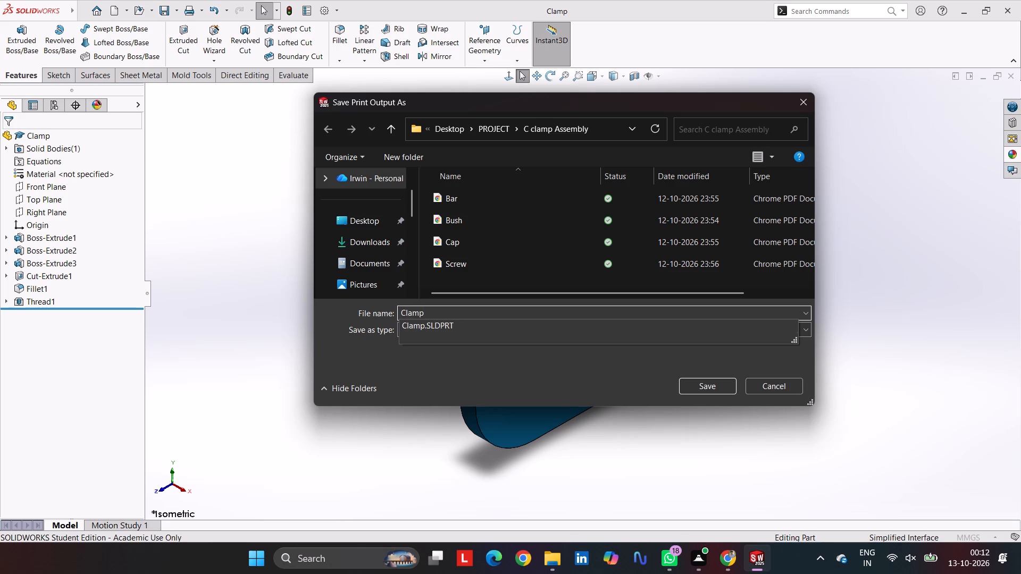
key(Return)
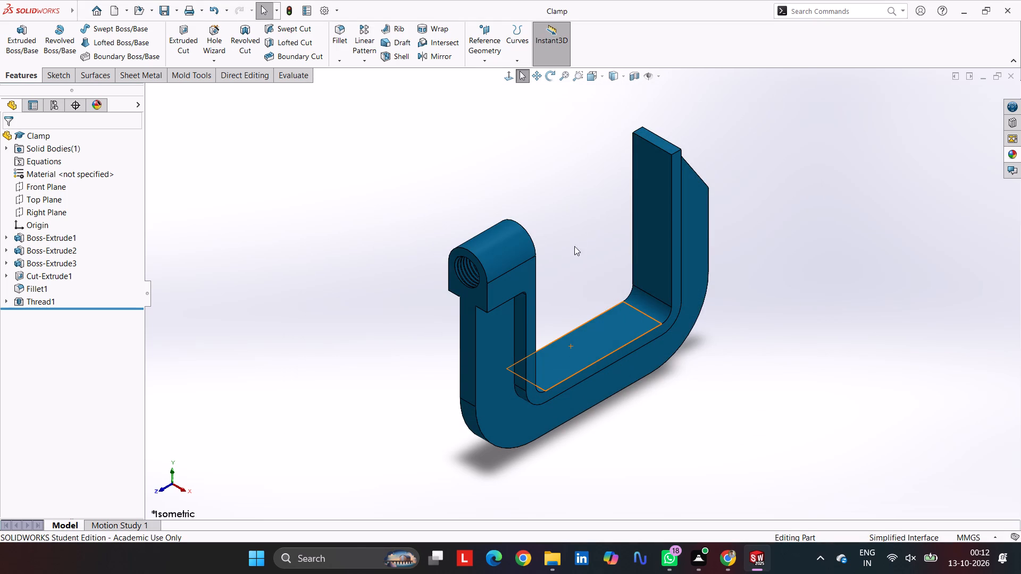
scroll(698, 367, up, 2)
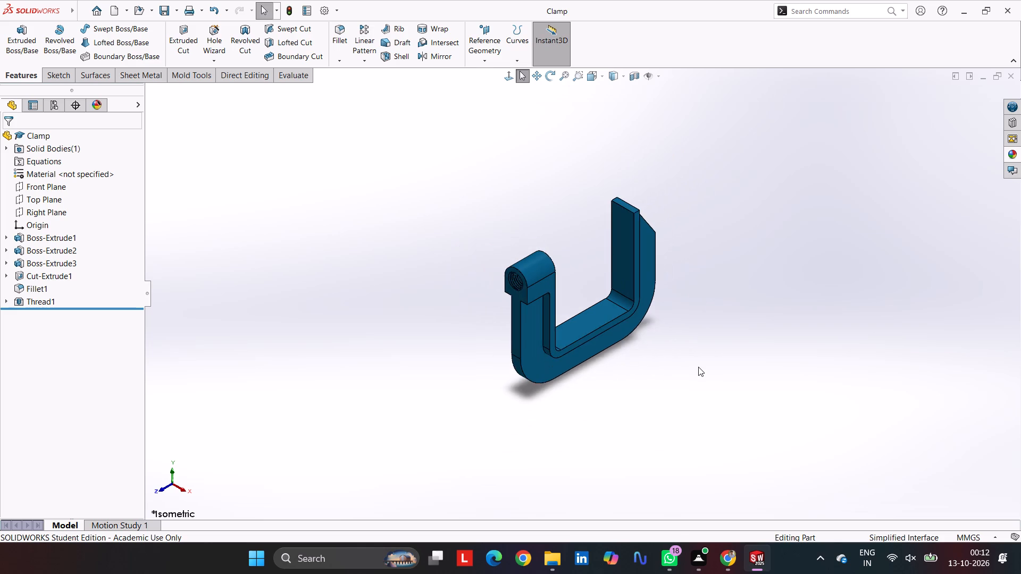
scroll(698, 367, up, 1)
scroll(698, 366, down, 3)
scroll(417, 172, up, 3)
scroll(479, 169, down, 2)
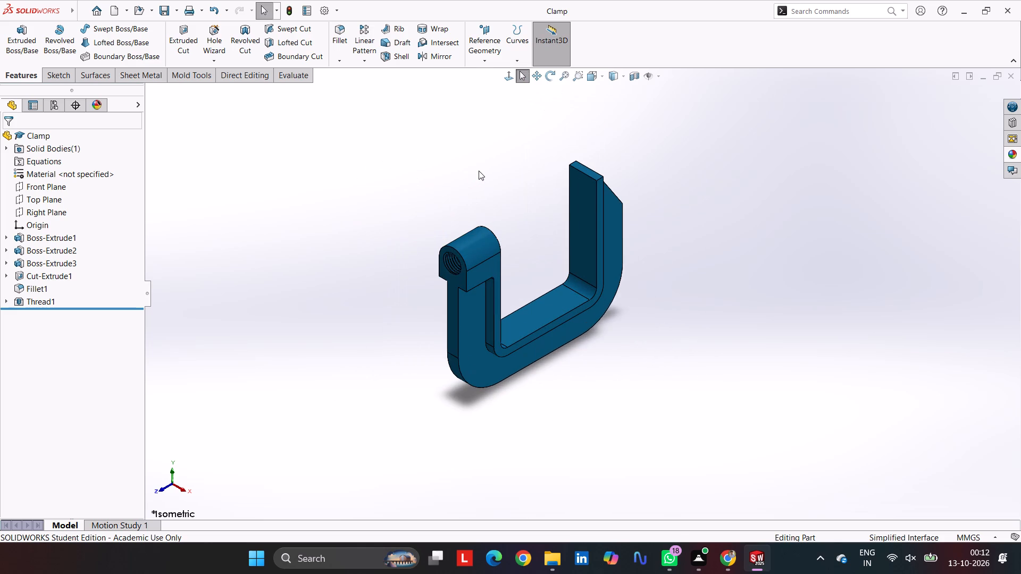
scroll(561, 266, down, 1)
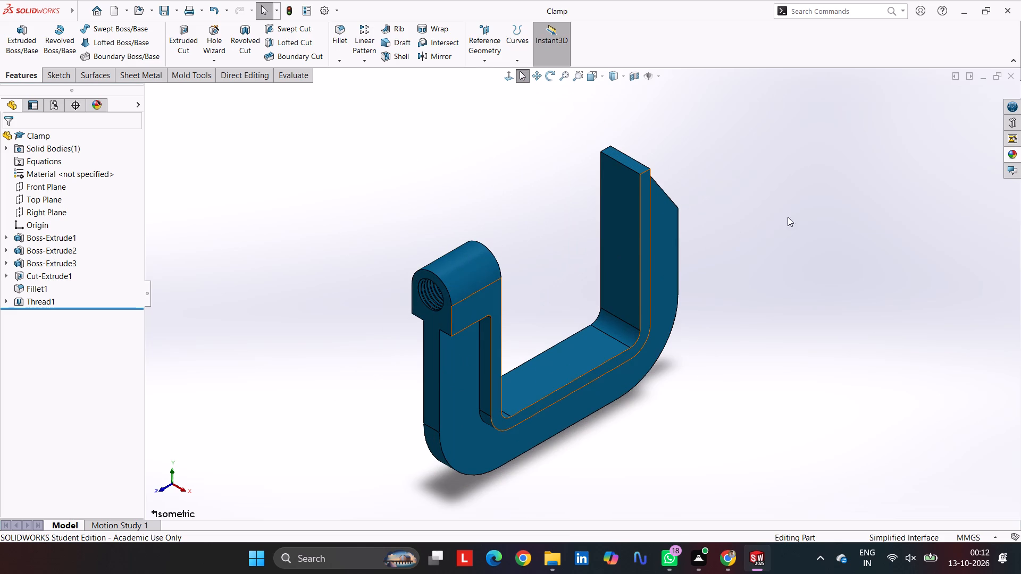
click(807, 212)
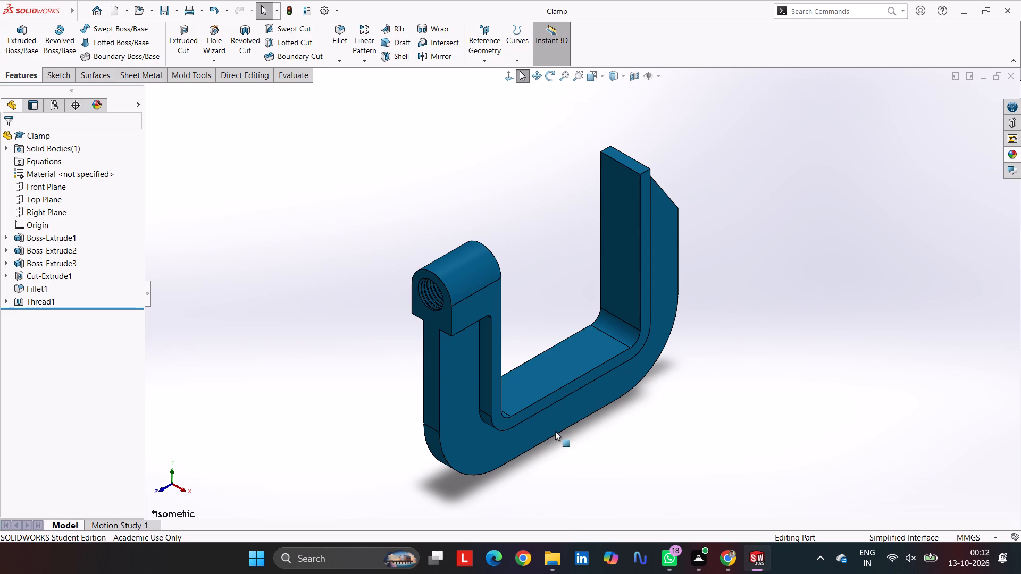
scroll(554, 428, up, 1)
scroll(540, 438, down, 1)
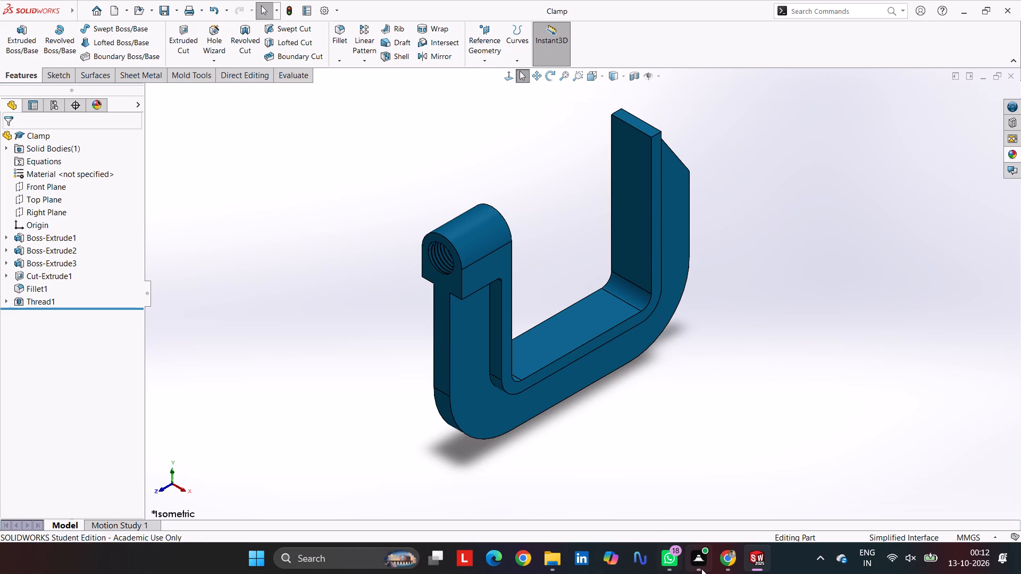
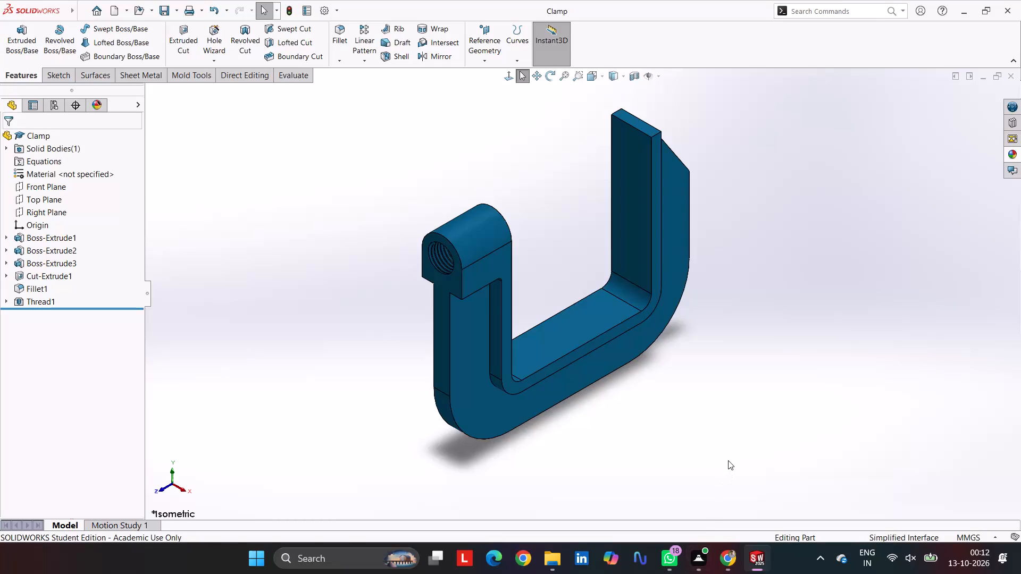
Create a new assembly document and place the Clamp as its first component.
key(ctrl+n)
click(400, 262)
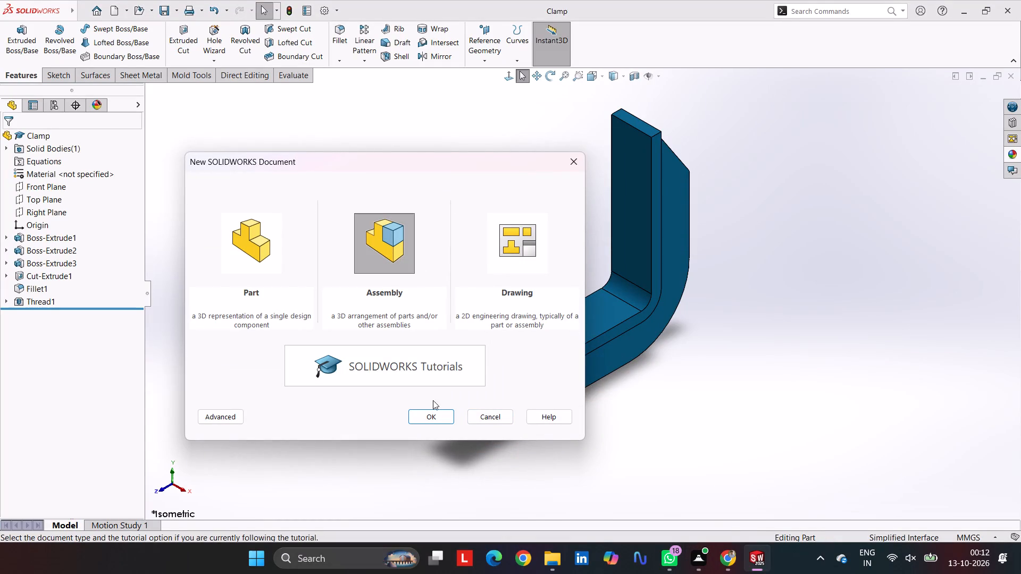
click(433, 417)
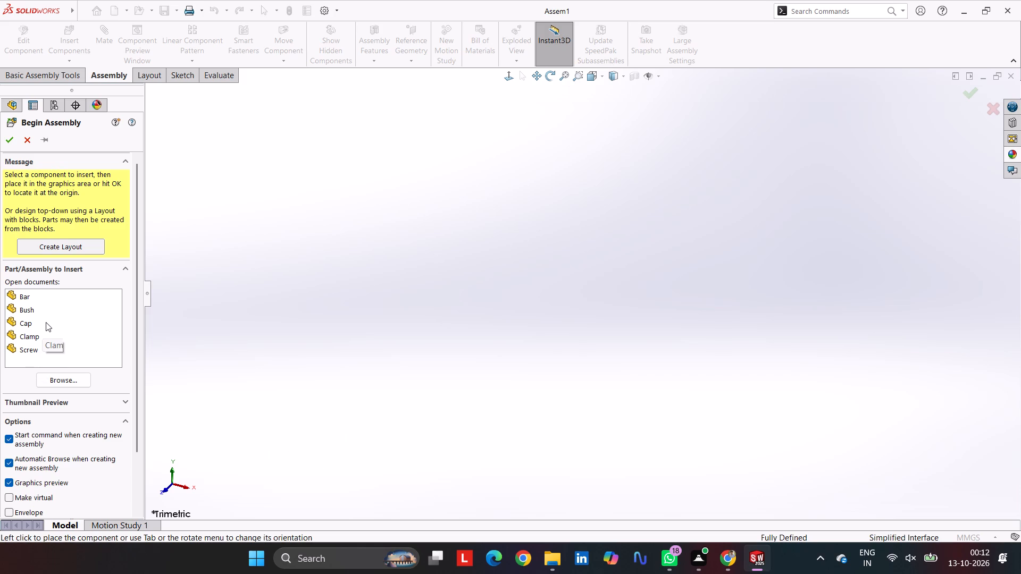
click(36, 335)
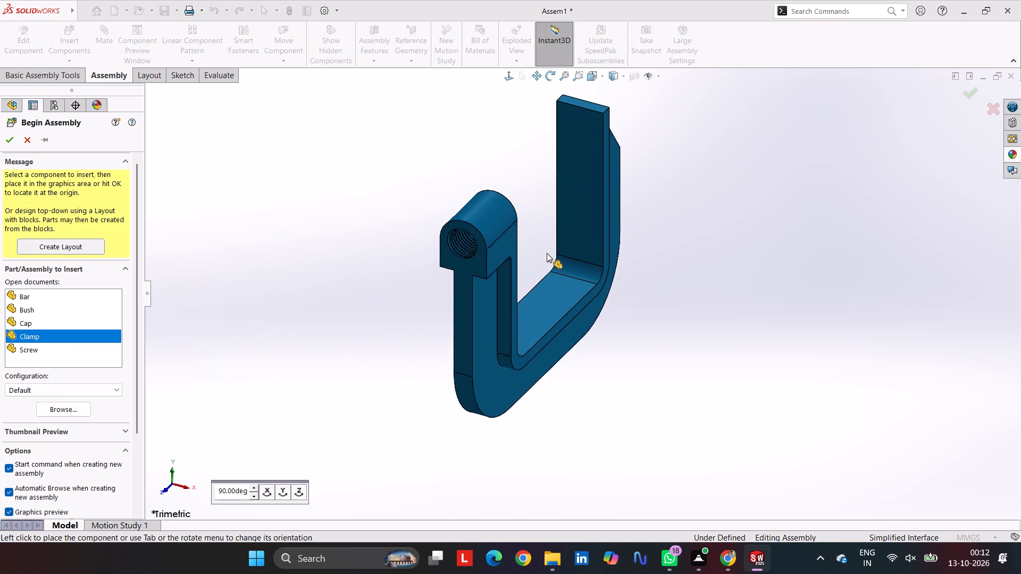
click(582, 239)
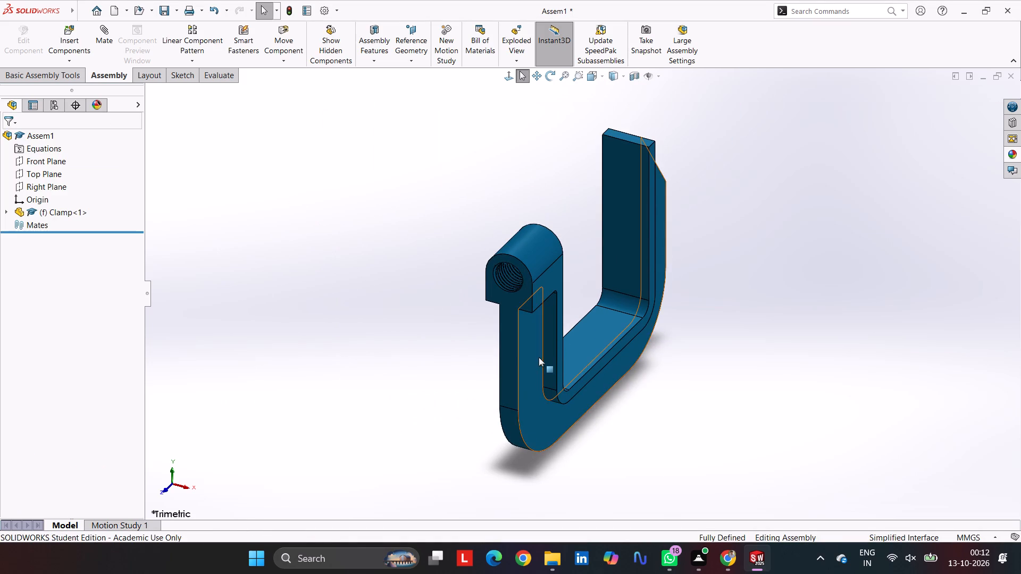
Insert the Screw into the assembly, placing it upright beside the clamp's threaded boss in isometric view.
drag(538, 357, 448, 309)
click(414, 320)
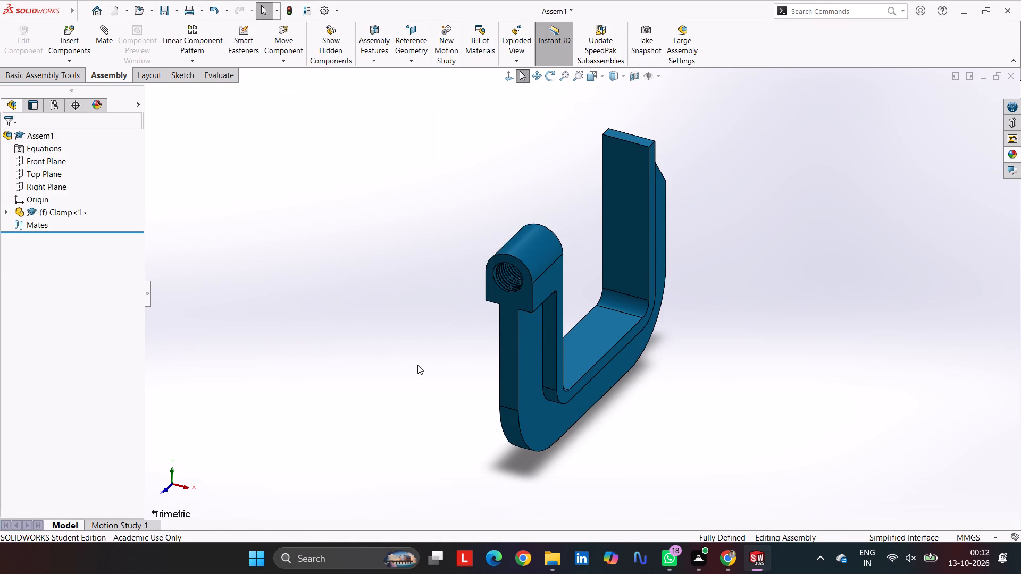
middle_drag(417, 365, 396, 364)
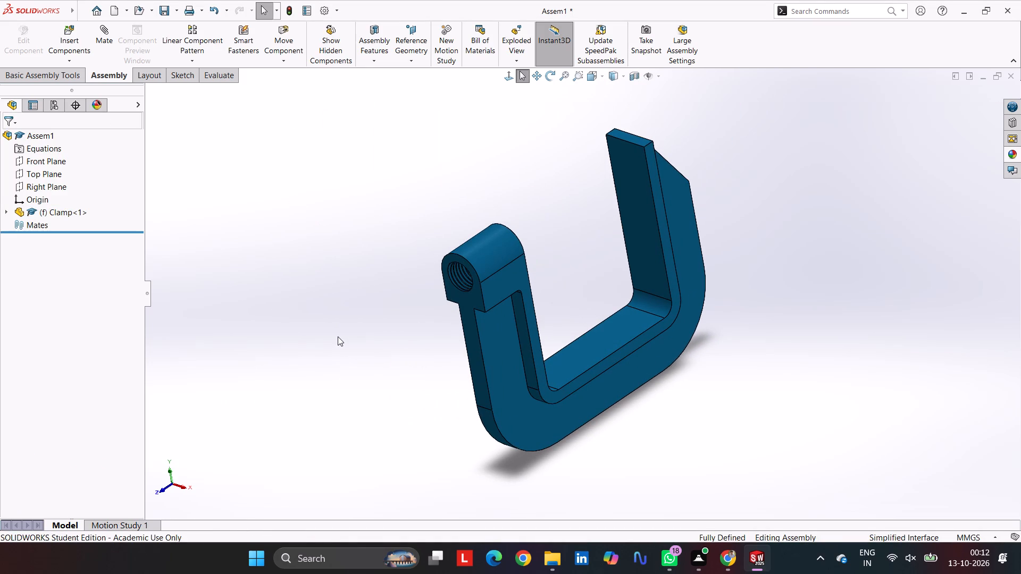
key(ctrl+7)
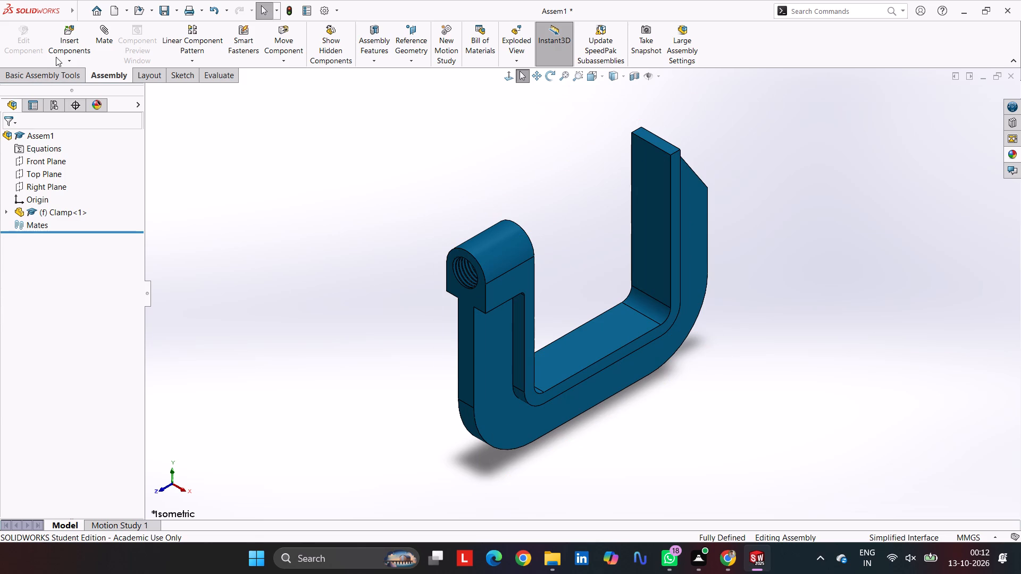
click(70, 33)
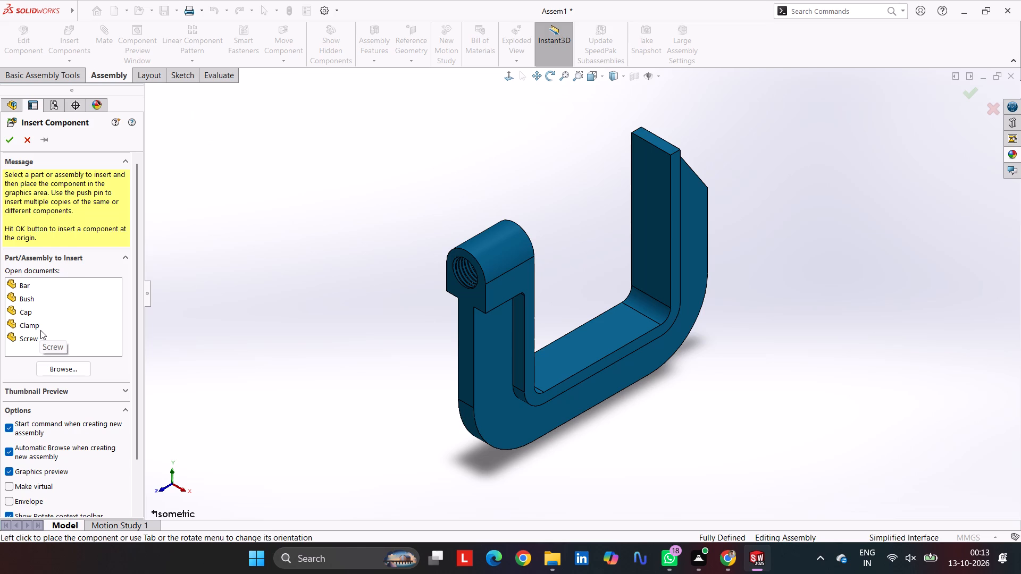
click(53, 340)
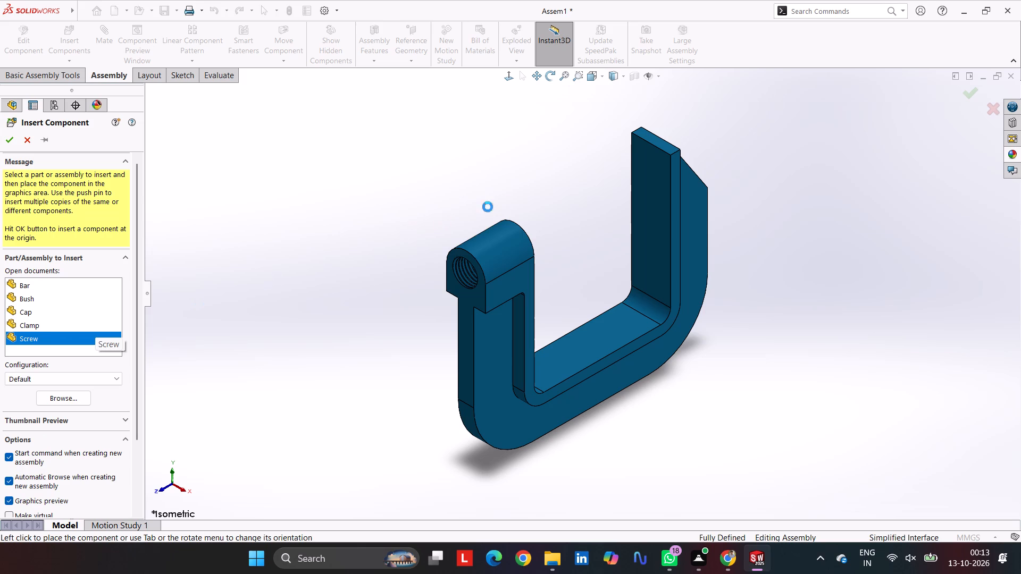
click(349, 272)
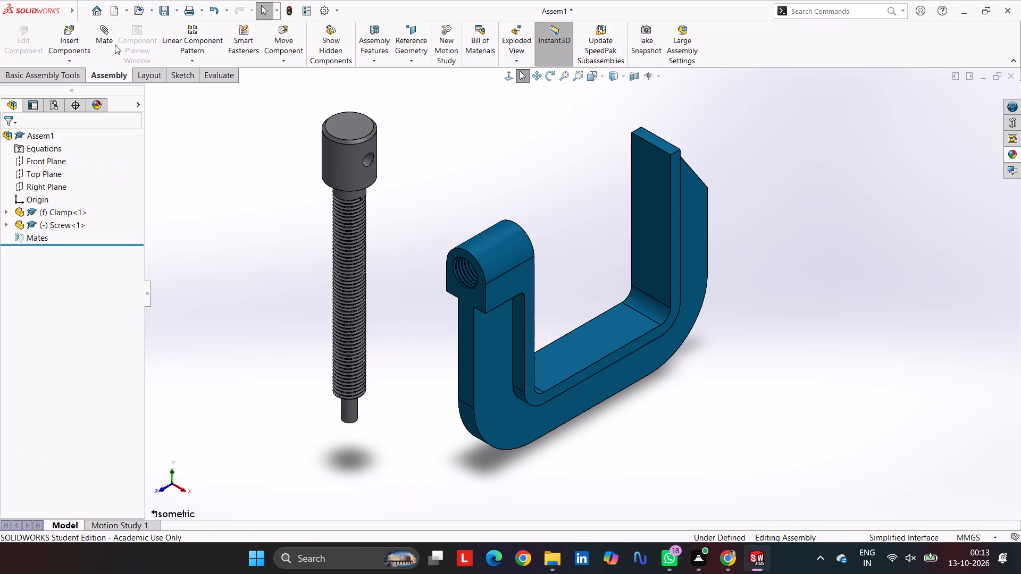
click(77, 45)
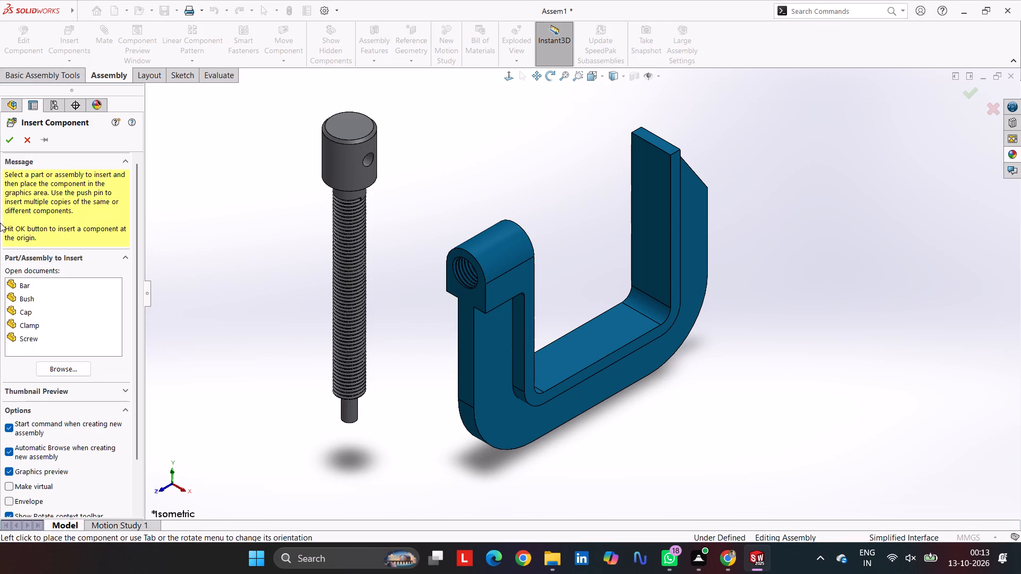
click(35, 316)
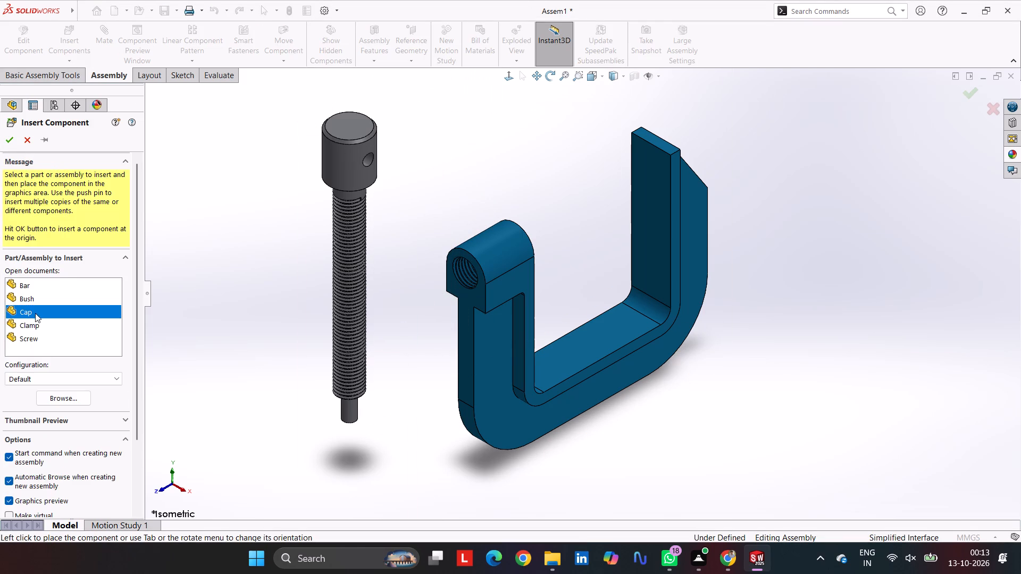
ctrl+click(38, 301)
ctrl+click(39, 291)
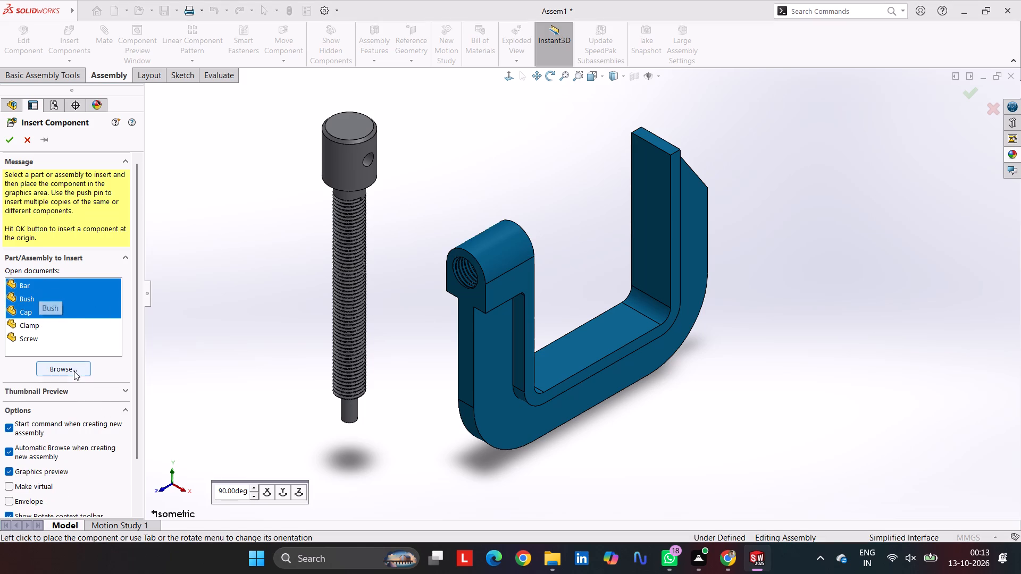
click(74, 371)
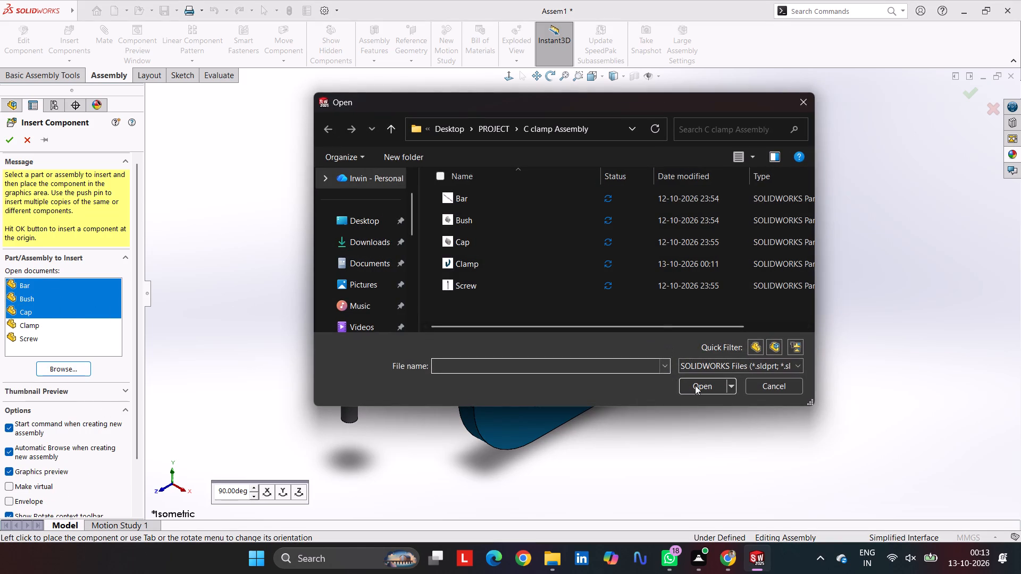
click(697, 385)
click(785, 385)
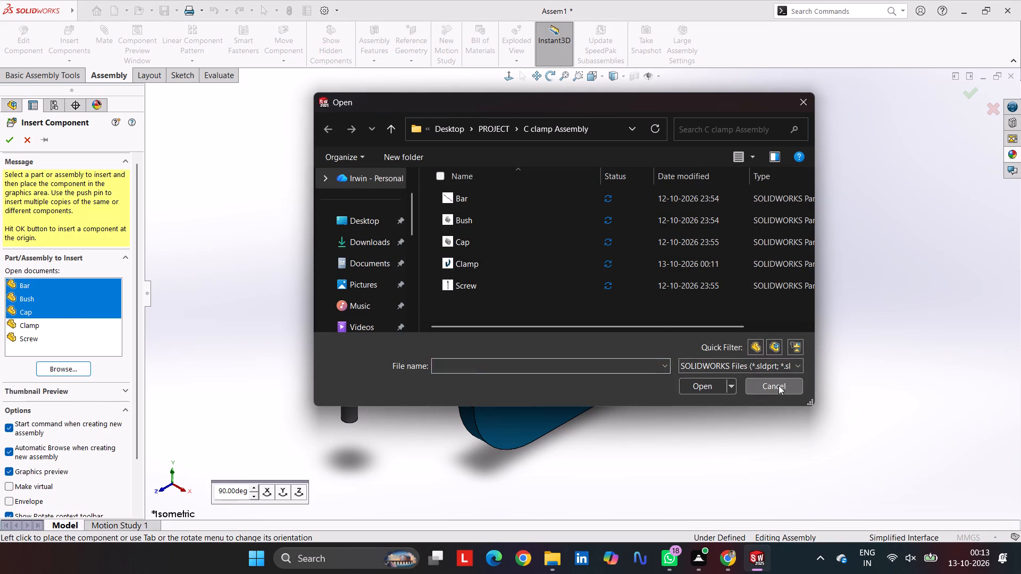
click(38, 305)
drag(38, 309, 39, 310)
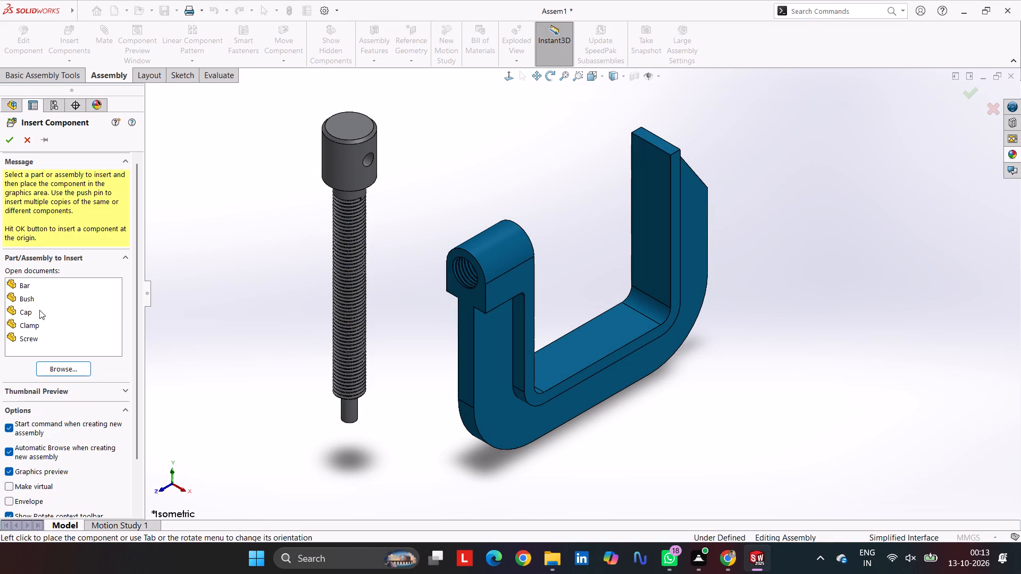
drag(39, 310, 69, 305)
Insert two copies of the Cap, placing them one above the other beside the screw.
click(78, 312)
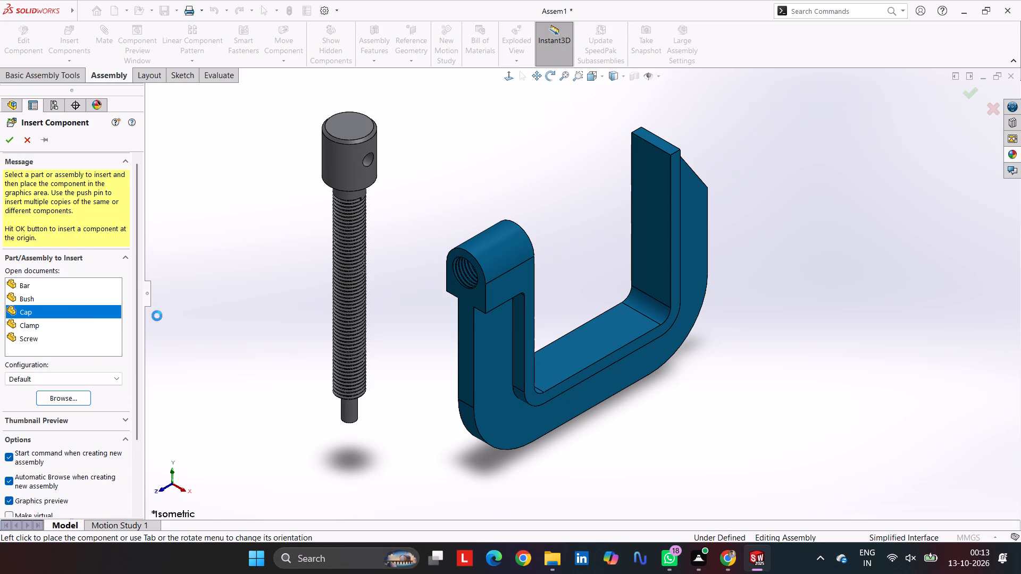
click(224, 284)
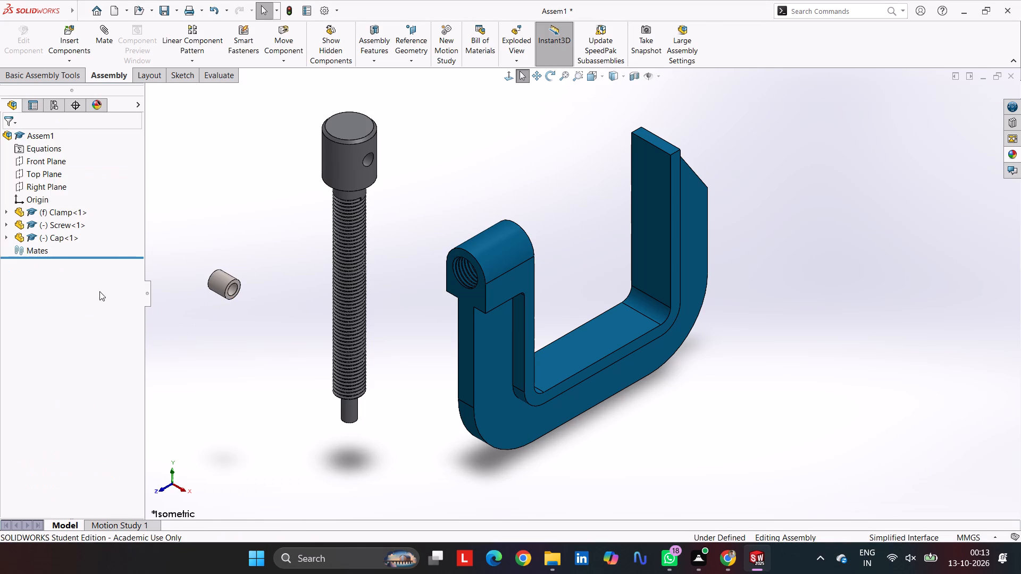
click(58, 31)
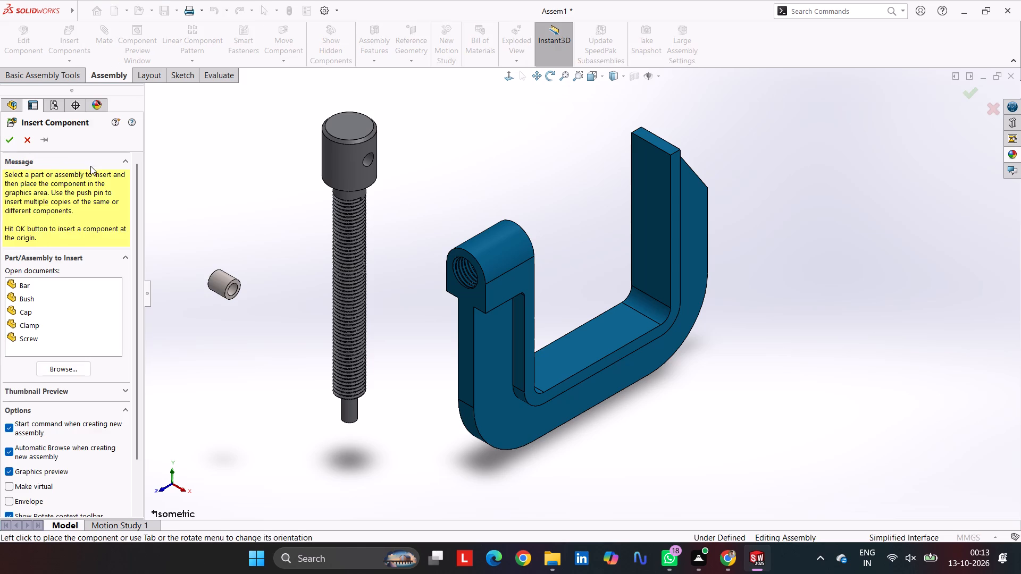
click(32, 312)
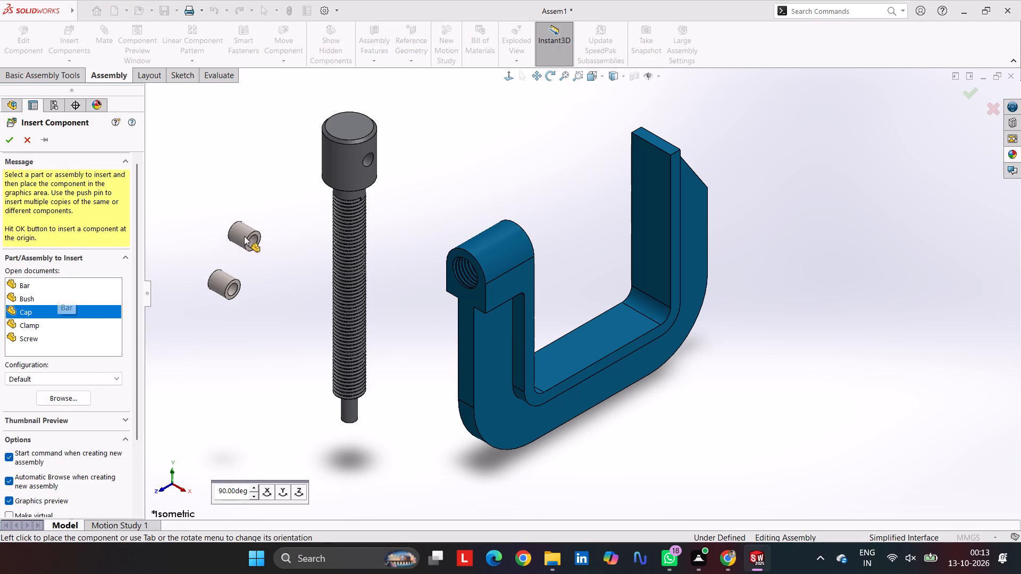
click(244, 236)
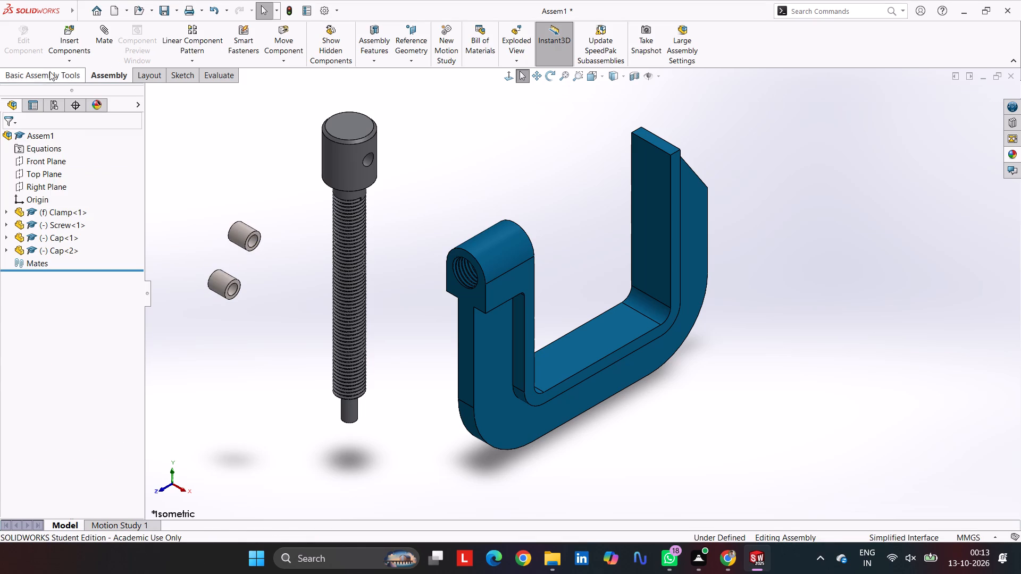
Insert the Bush into the assembly, placing it above the two caps beside the screw head.
click(59, 40)
click(31, 303)
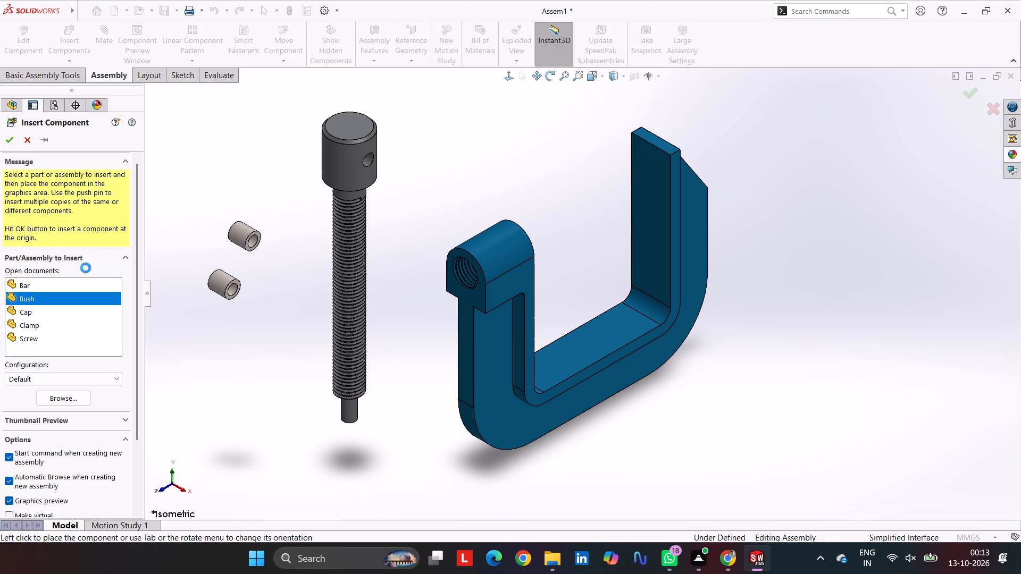
click(261, 162)
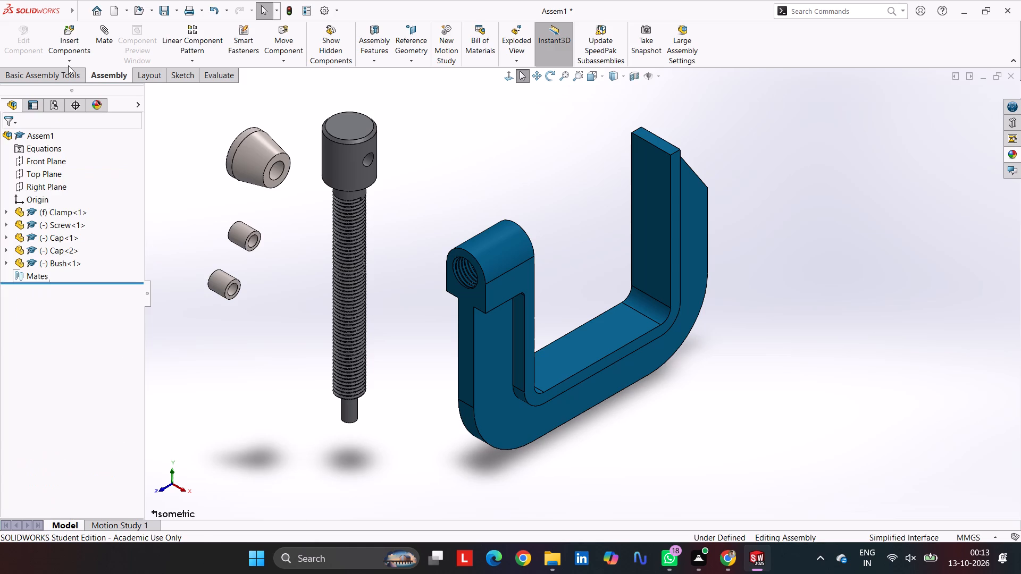
Insert the Bar into the assembly, placing it in the free space above the clamp.
click(81, 21)
click(65, 41)
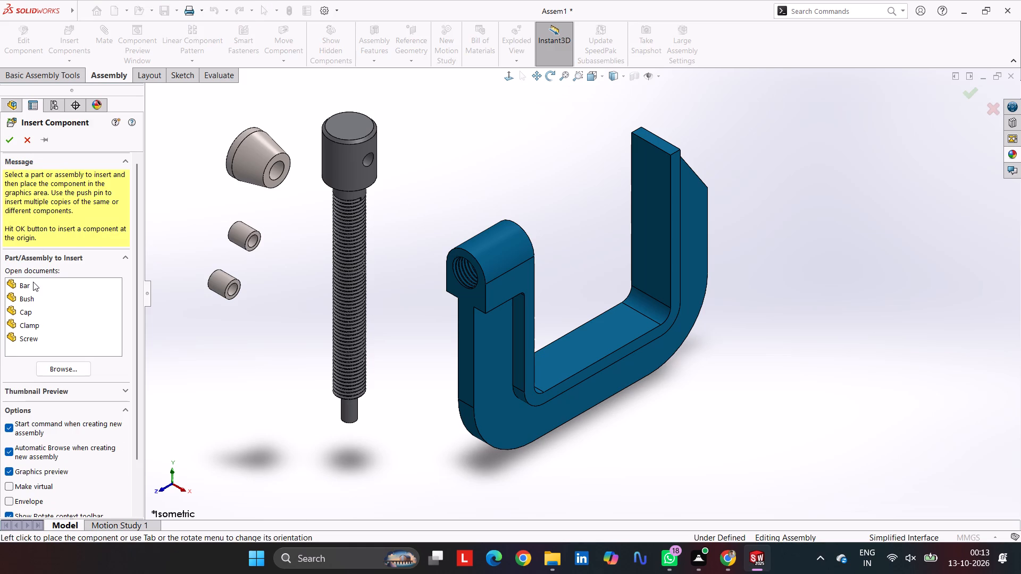
click(33, 282)
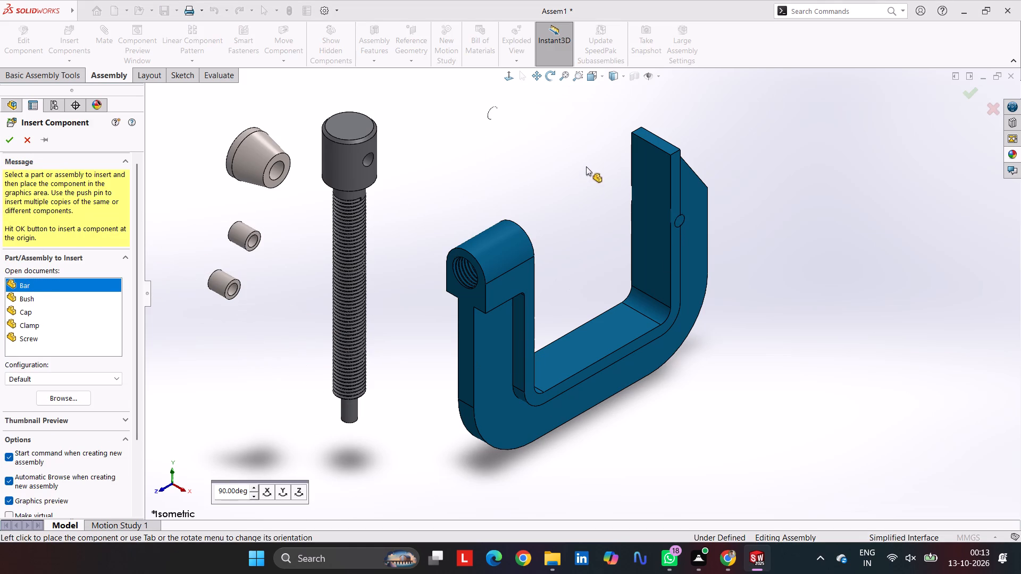
click(525, 162)
click(465, 197)
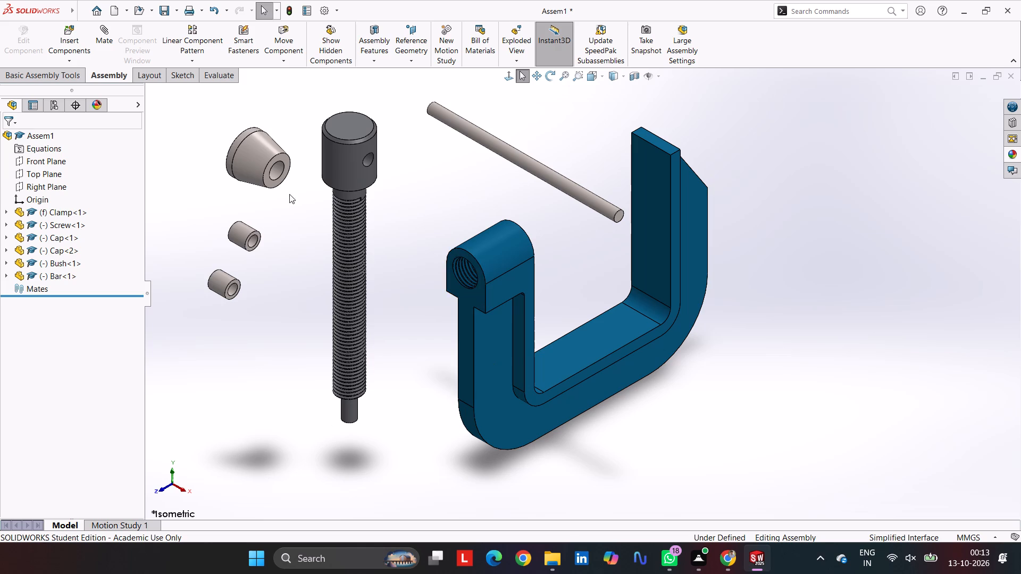
Add a Concentric mate between the bush's inner bore face and the plain cylindrical pin at the screw's lower end.
scroll(270, 203, down, 3)
scroll(329, 231, up, 3)
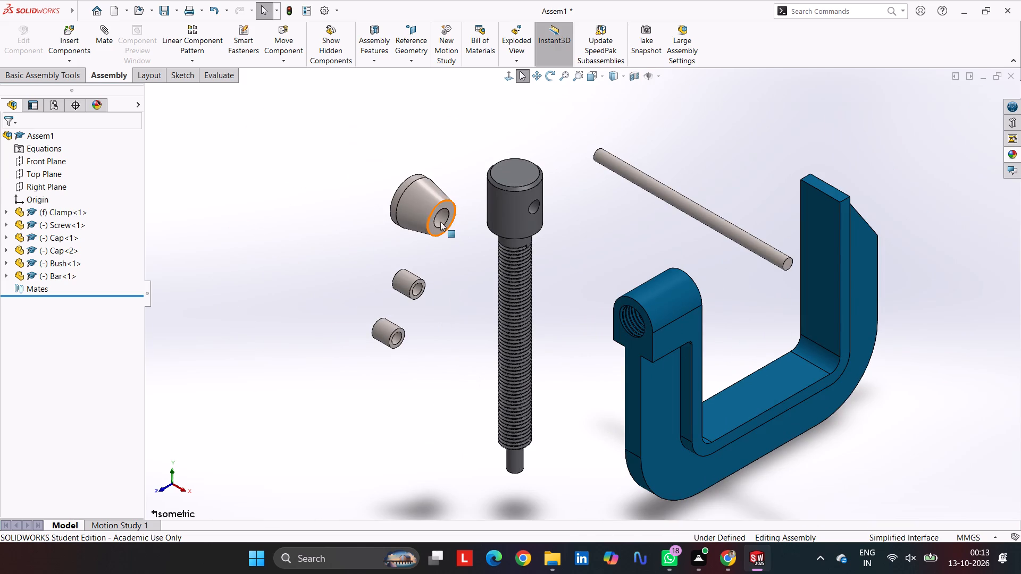
click(443, 217)
scroll(529, 479, down, 2)
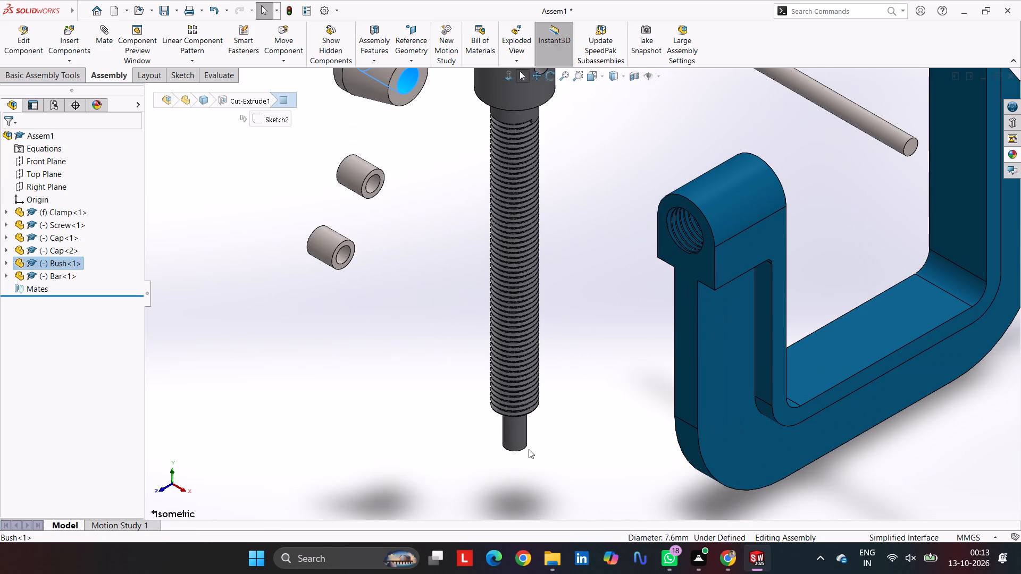
ctrl+click(529, 436)
ctrl+click(521, 435)
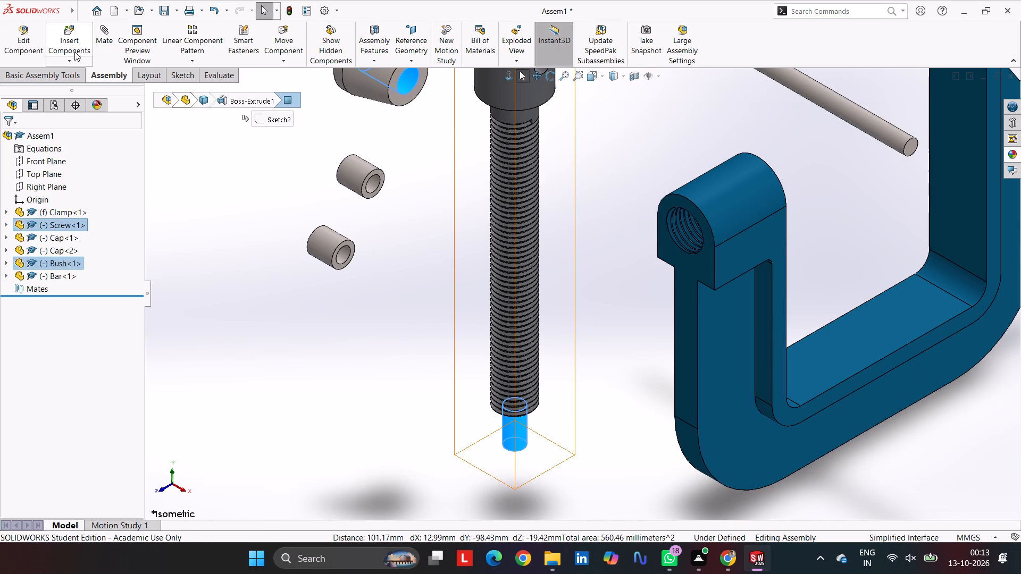
click(98, 38)
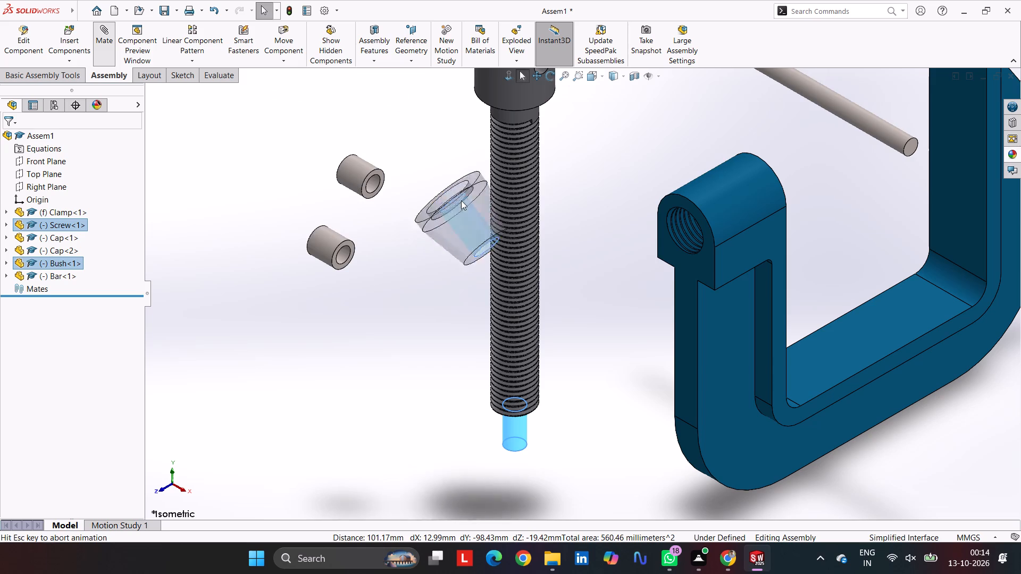
click(463, 205)
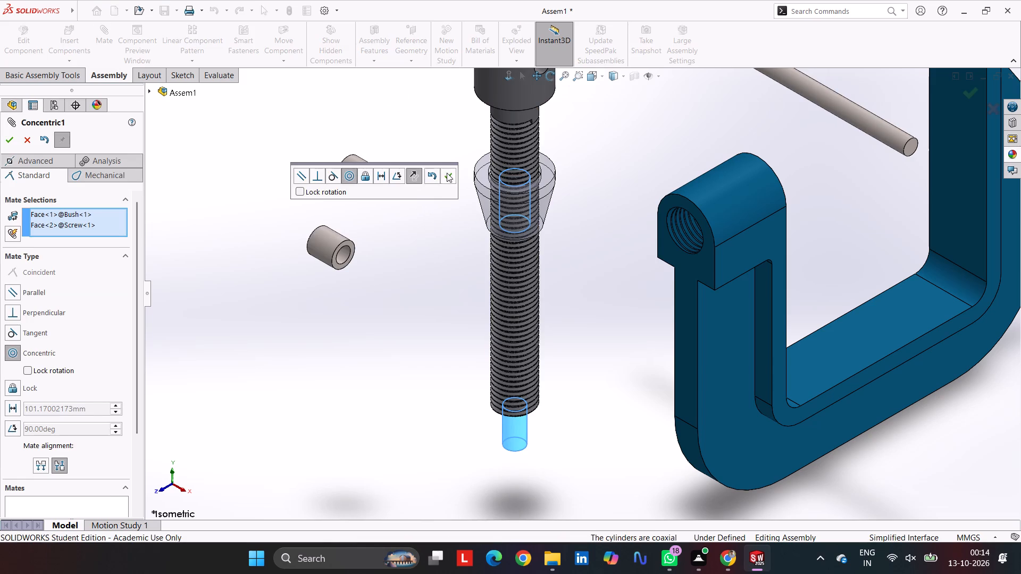
click(447, 173)
Slide the bush and screw apart along their shared axis until the bush sits clear below the screw's lower pin.
drag(496, 216, 479, 228)
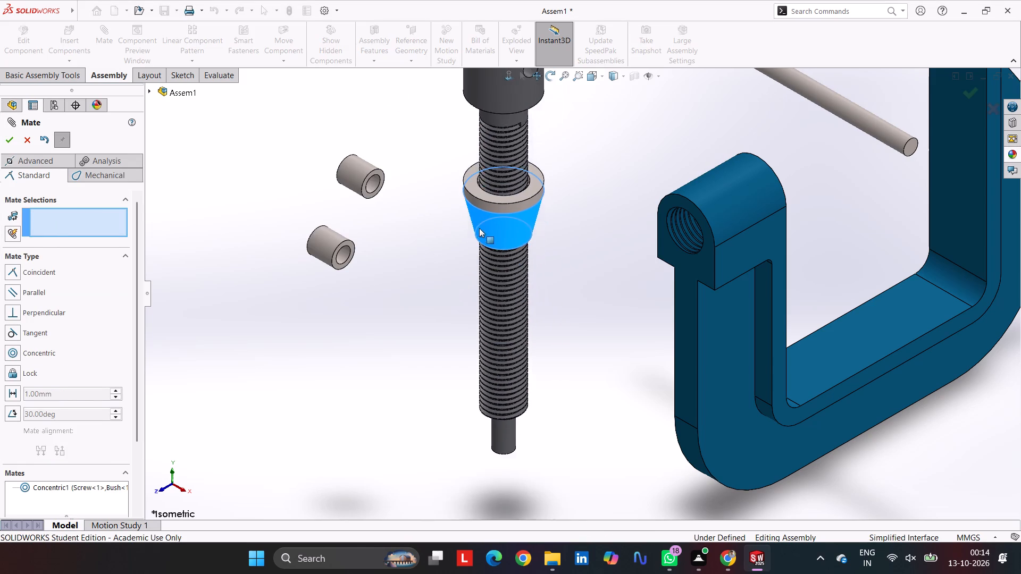
drag(479, 228, 498, 541)
drag(533, 319, 490, 168)
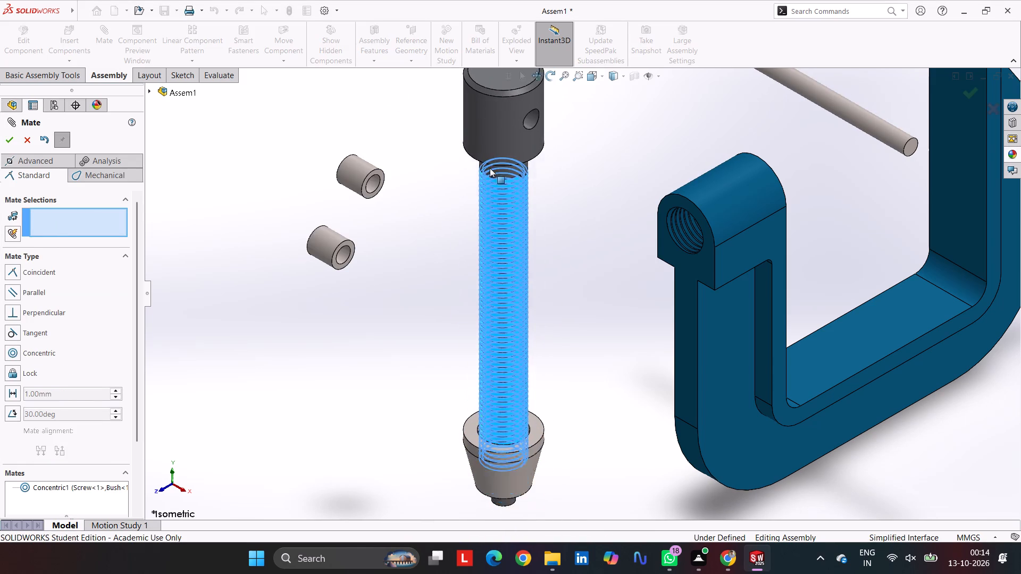
drag(490, 168, 477, 86)
drag(582, 250, 581, 255)
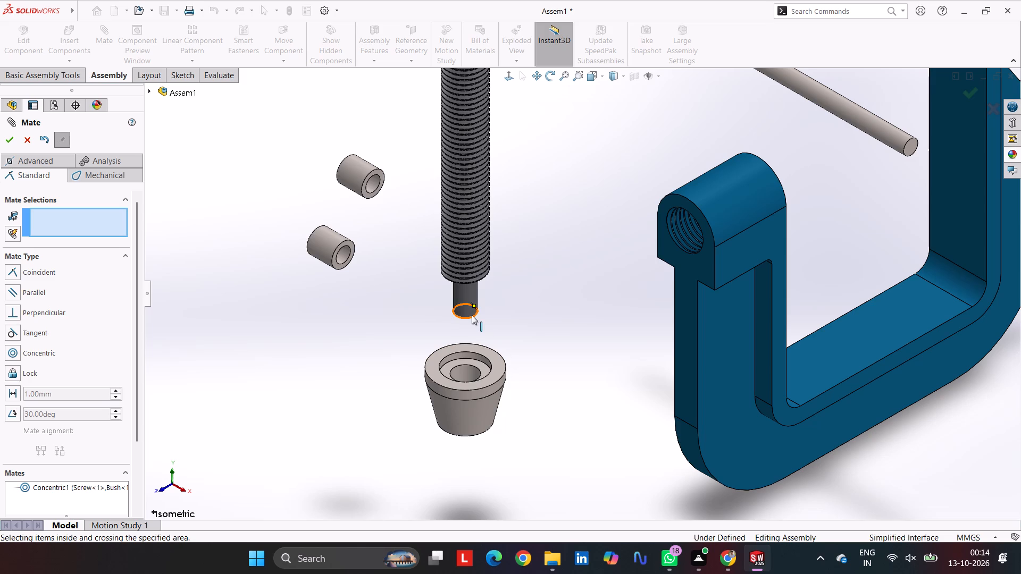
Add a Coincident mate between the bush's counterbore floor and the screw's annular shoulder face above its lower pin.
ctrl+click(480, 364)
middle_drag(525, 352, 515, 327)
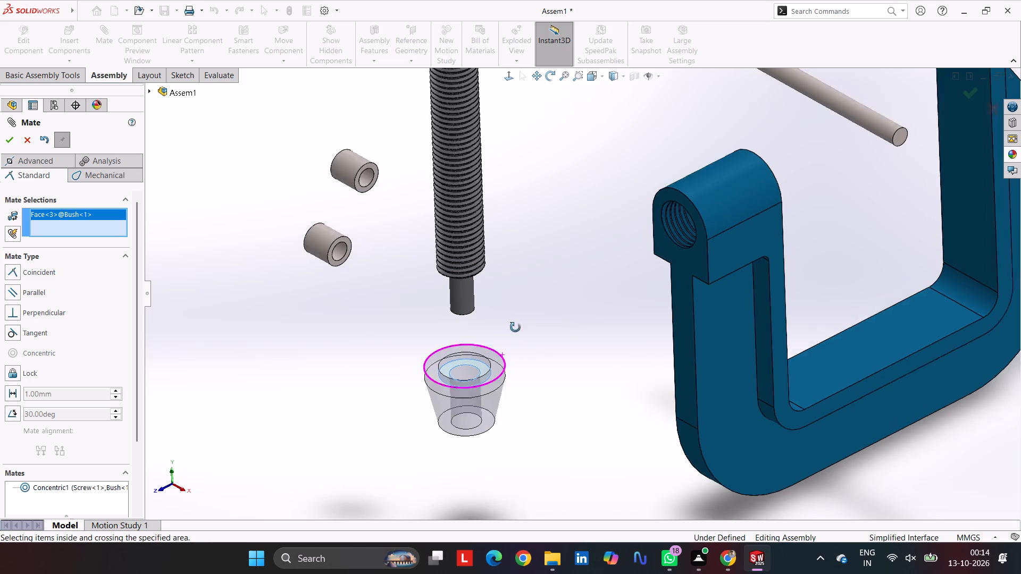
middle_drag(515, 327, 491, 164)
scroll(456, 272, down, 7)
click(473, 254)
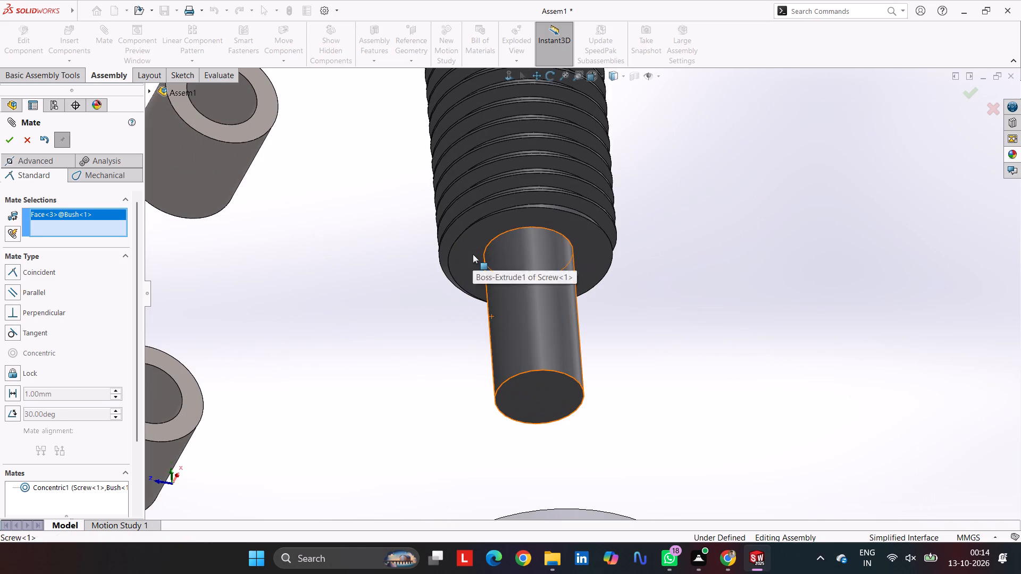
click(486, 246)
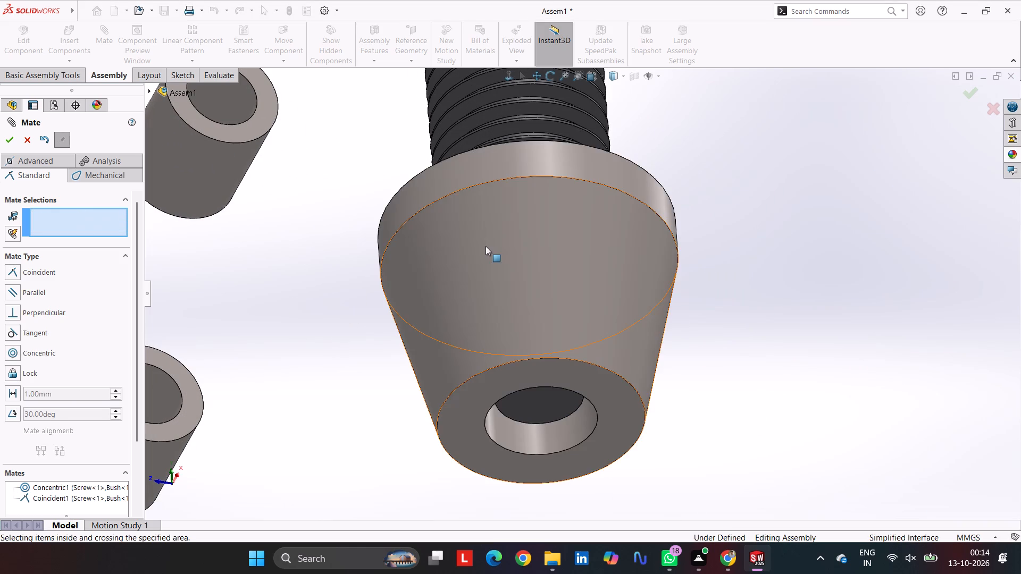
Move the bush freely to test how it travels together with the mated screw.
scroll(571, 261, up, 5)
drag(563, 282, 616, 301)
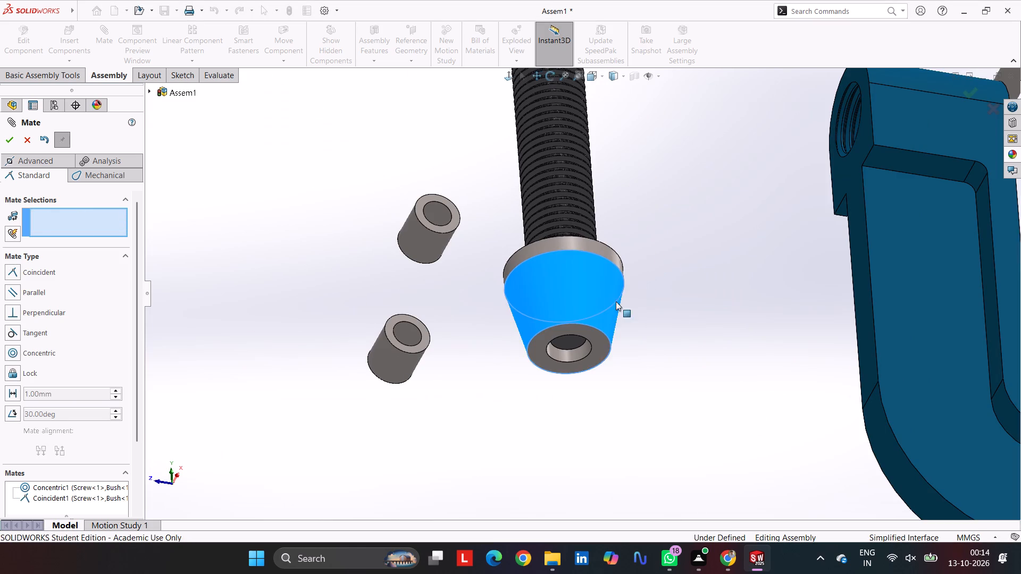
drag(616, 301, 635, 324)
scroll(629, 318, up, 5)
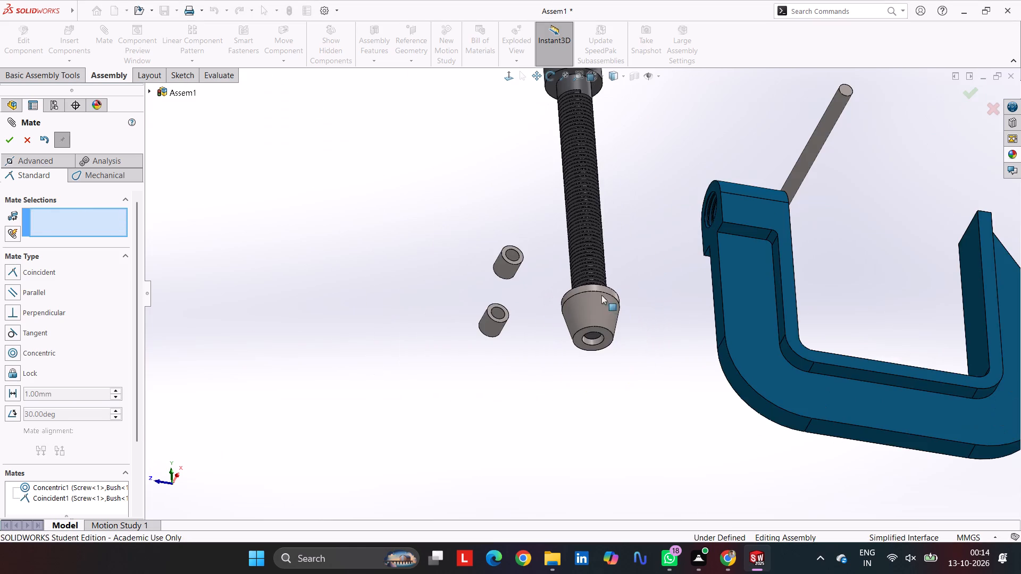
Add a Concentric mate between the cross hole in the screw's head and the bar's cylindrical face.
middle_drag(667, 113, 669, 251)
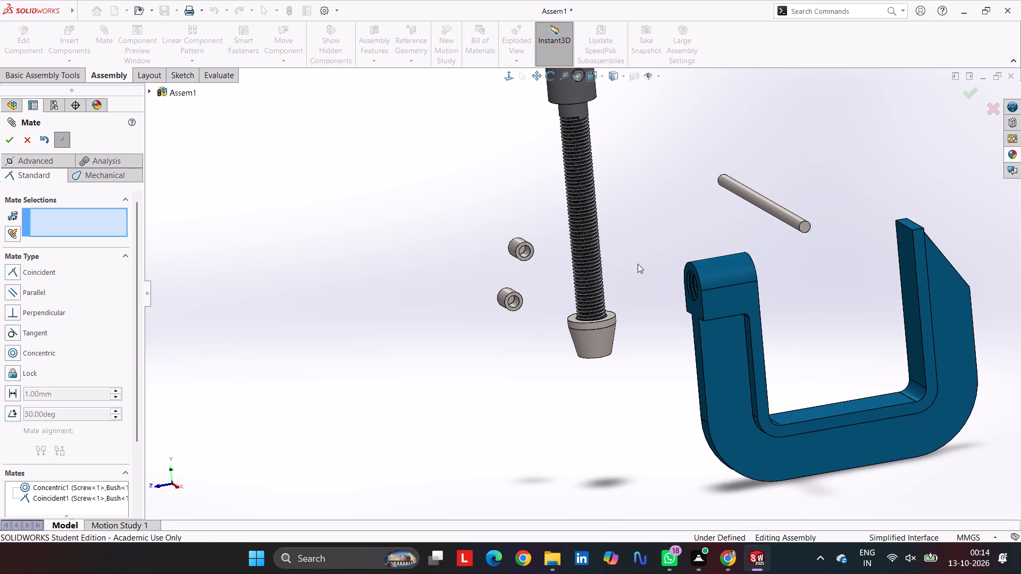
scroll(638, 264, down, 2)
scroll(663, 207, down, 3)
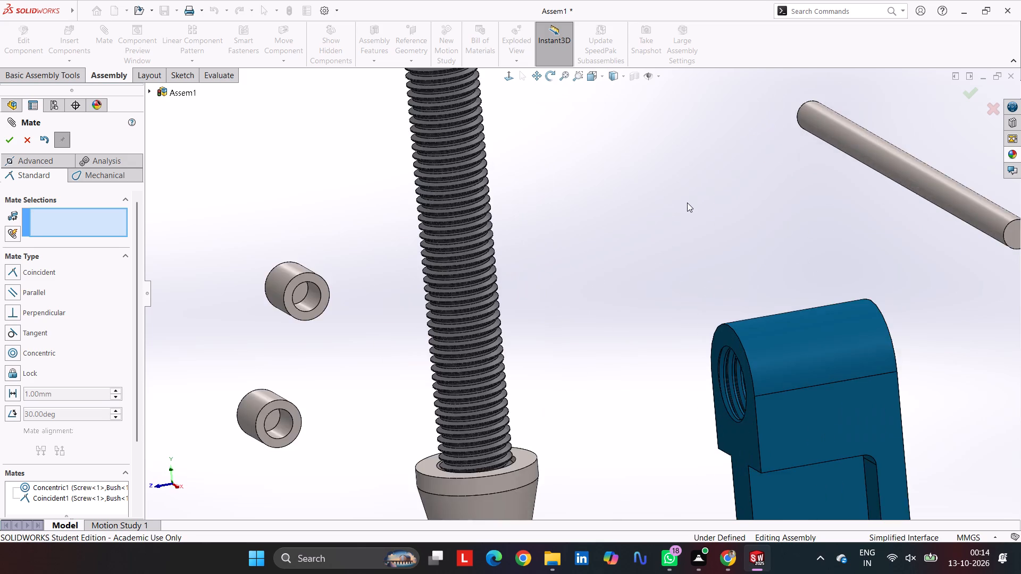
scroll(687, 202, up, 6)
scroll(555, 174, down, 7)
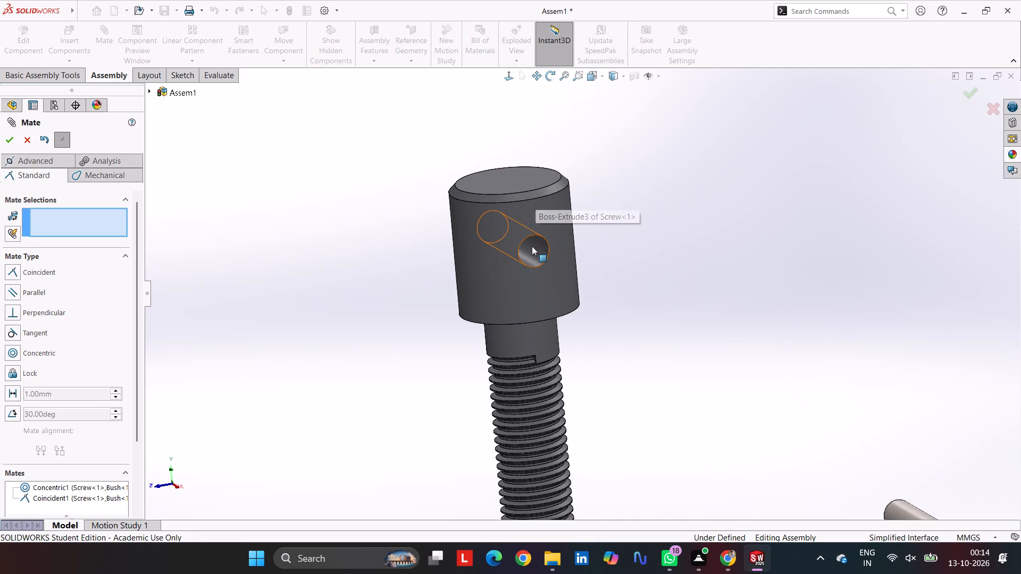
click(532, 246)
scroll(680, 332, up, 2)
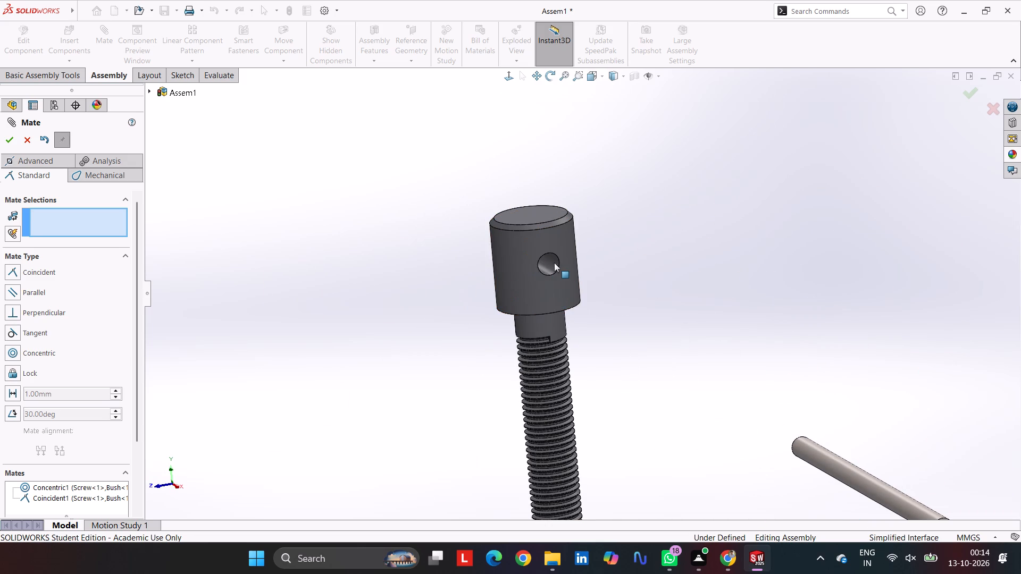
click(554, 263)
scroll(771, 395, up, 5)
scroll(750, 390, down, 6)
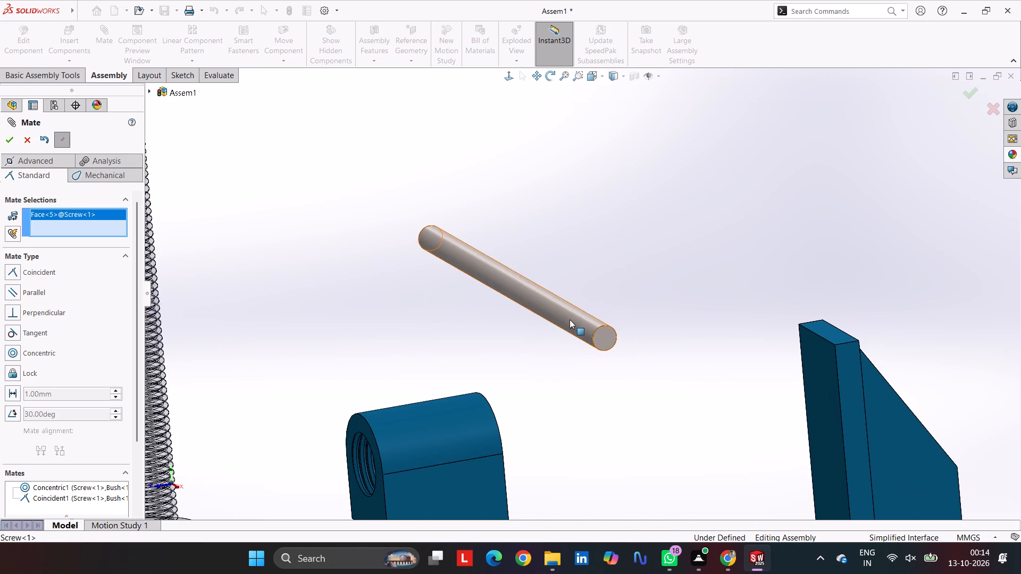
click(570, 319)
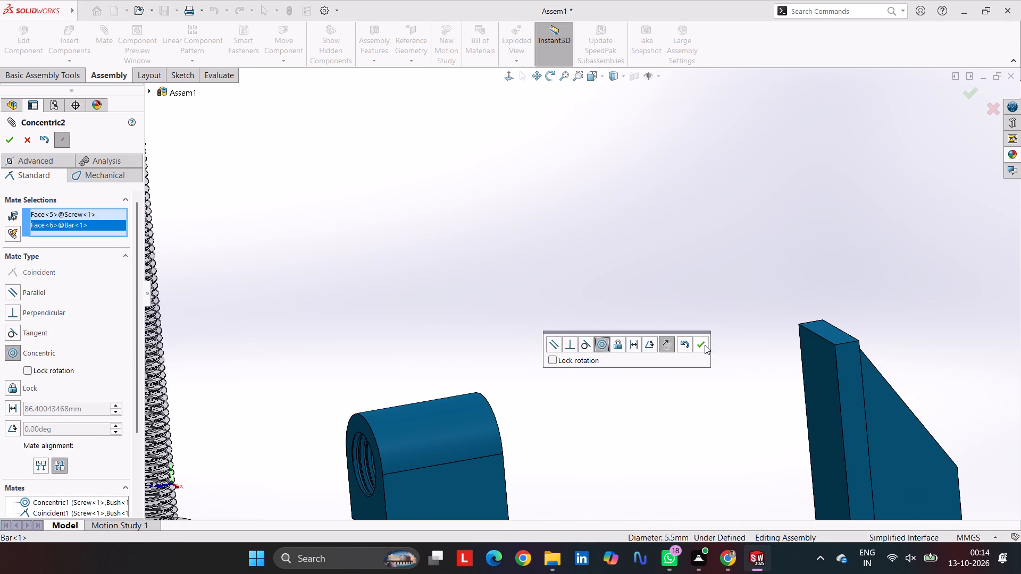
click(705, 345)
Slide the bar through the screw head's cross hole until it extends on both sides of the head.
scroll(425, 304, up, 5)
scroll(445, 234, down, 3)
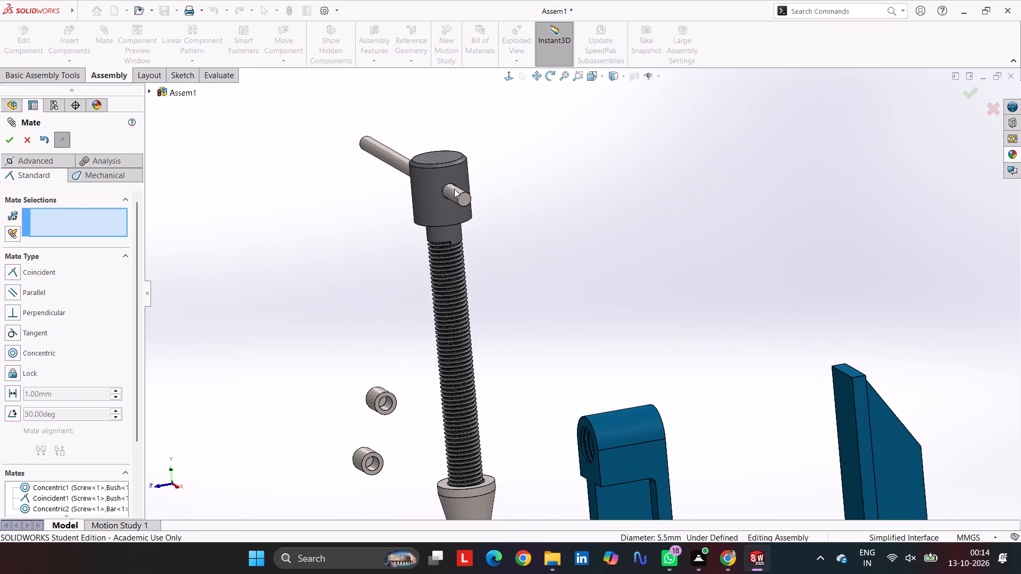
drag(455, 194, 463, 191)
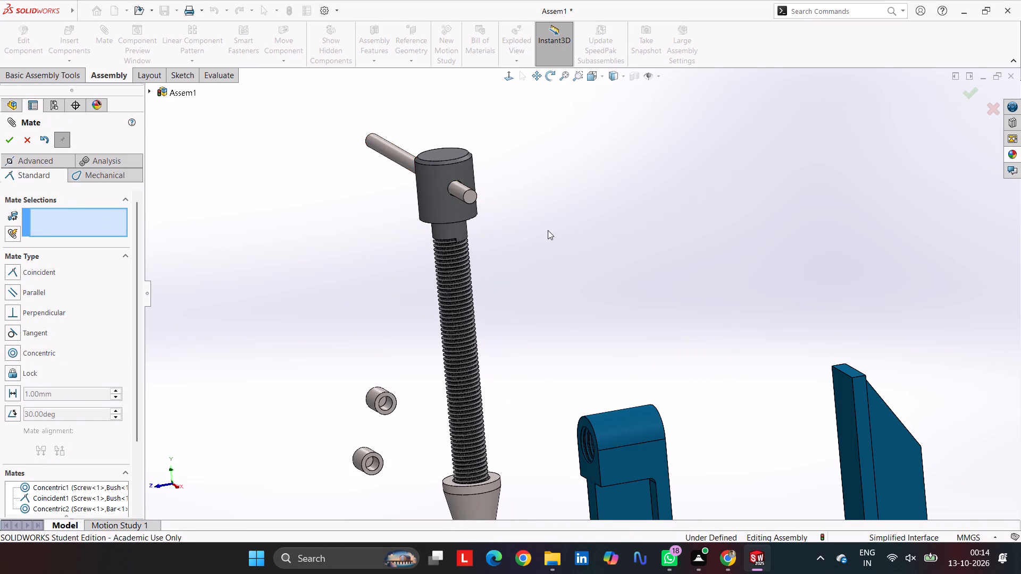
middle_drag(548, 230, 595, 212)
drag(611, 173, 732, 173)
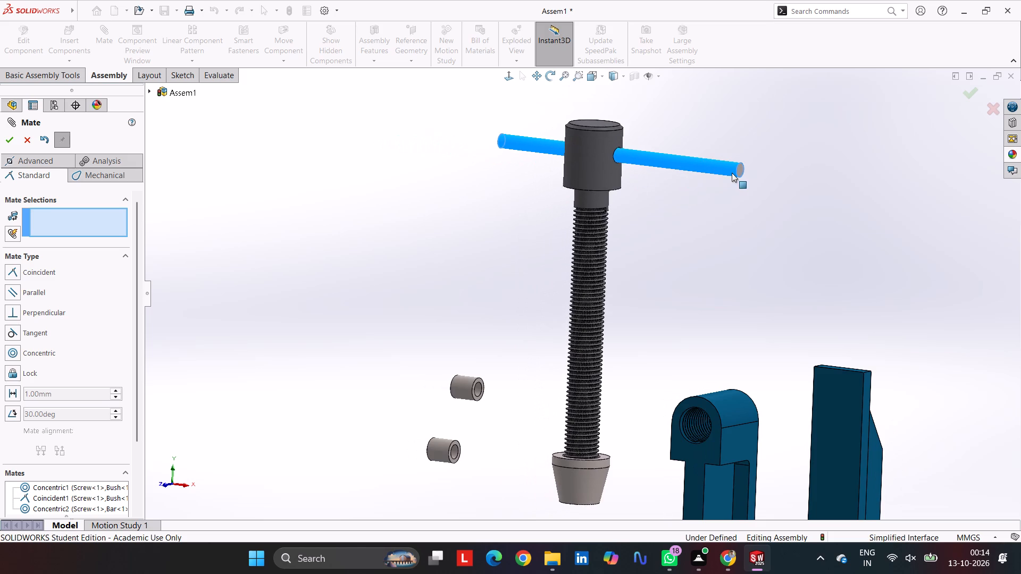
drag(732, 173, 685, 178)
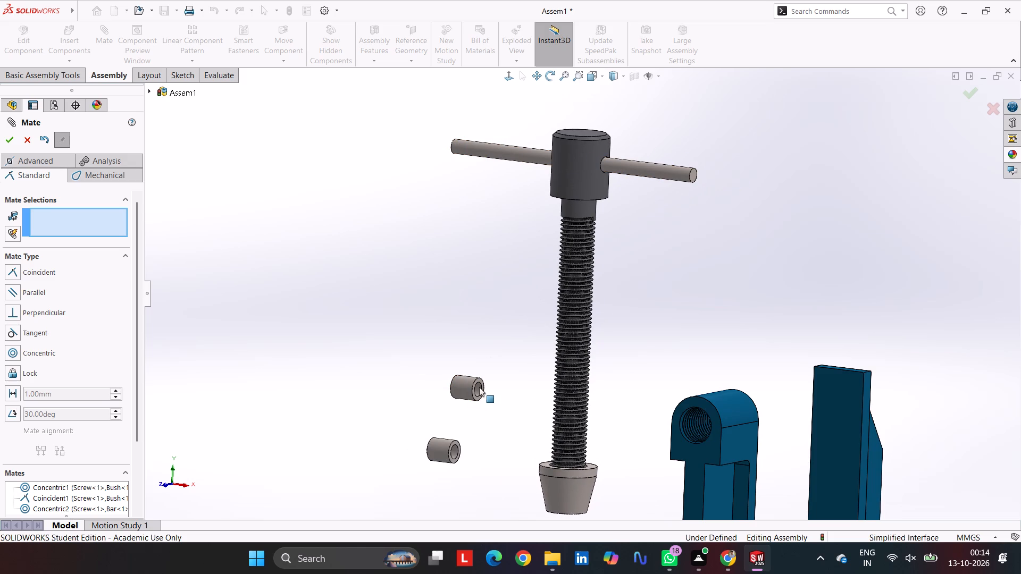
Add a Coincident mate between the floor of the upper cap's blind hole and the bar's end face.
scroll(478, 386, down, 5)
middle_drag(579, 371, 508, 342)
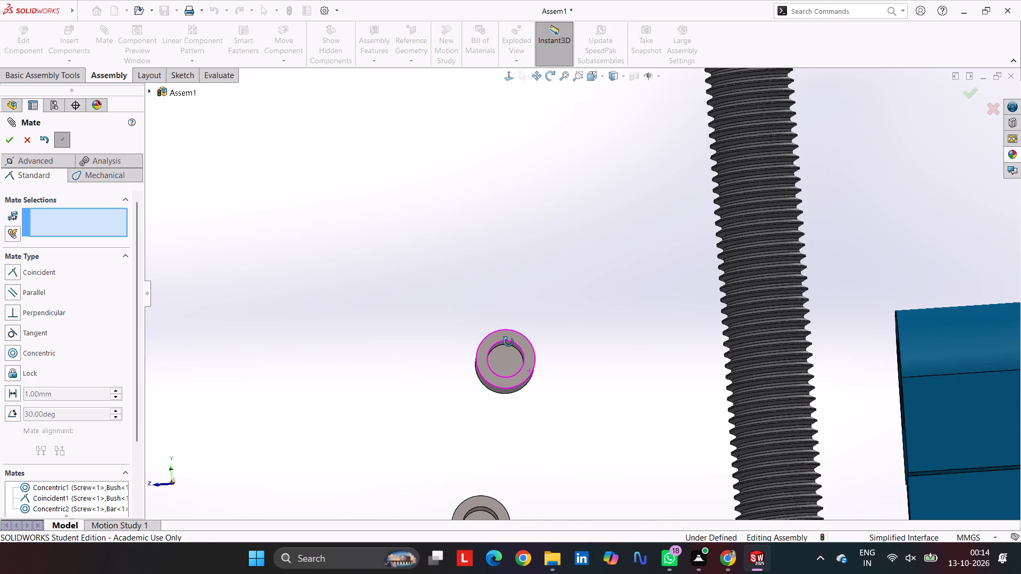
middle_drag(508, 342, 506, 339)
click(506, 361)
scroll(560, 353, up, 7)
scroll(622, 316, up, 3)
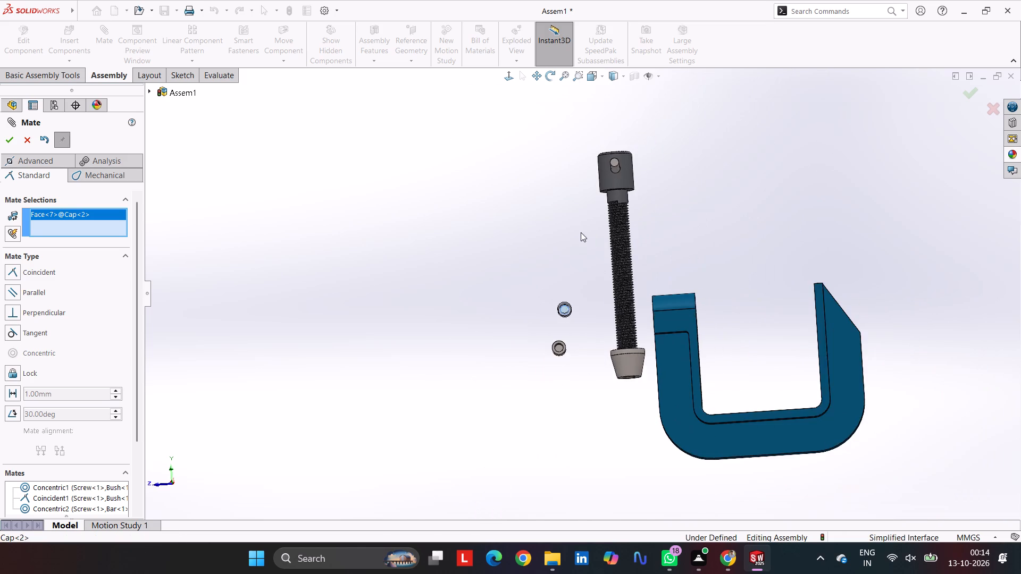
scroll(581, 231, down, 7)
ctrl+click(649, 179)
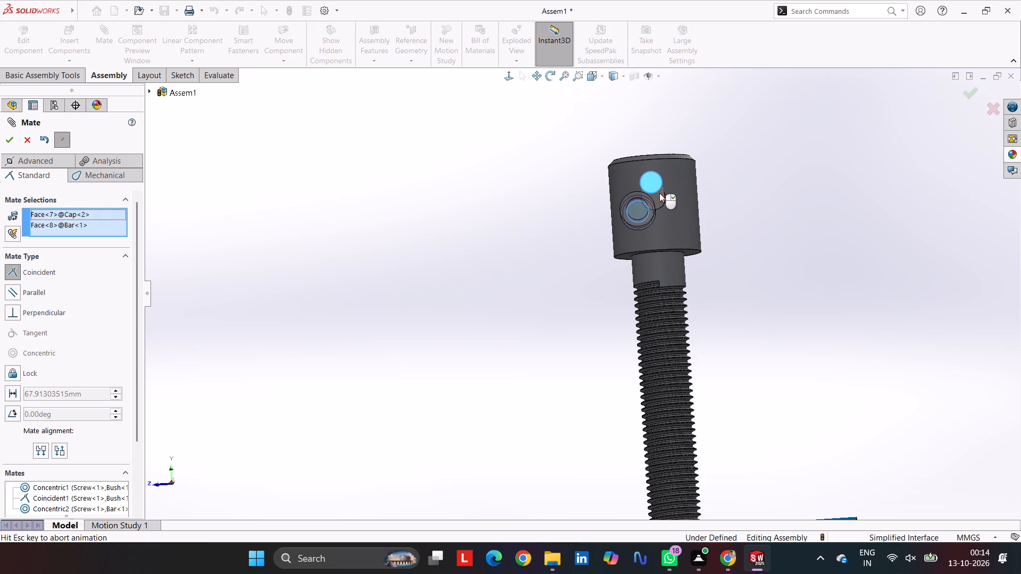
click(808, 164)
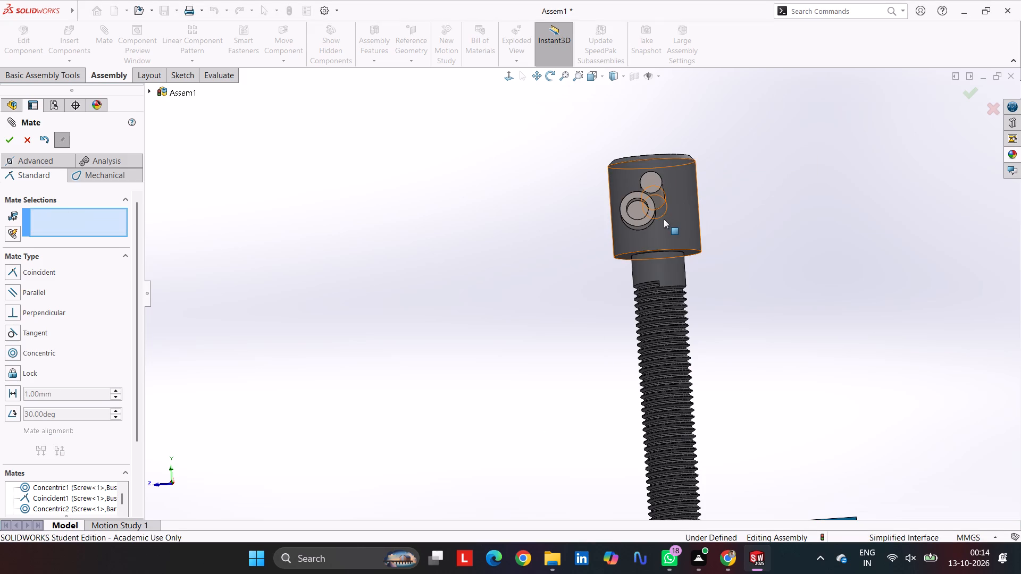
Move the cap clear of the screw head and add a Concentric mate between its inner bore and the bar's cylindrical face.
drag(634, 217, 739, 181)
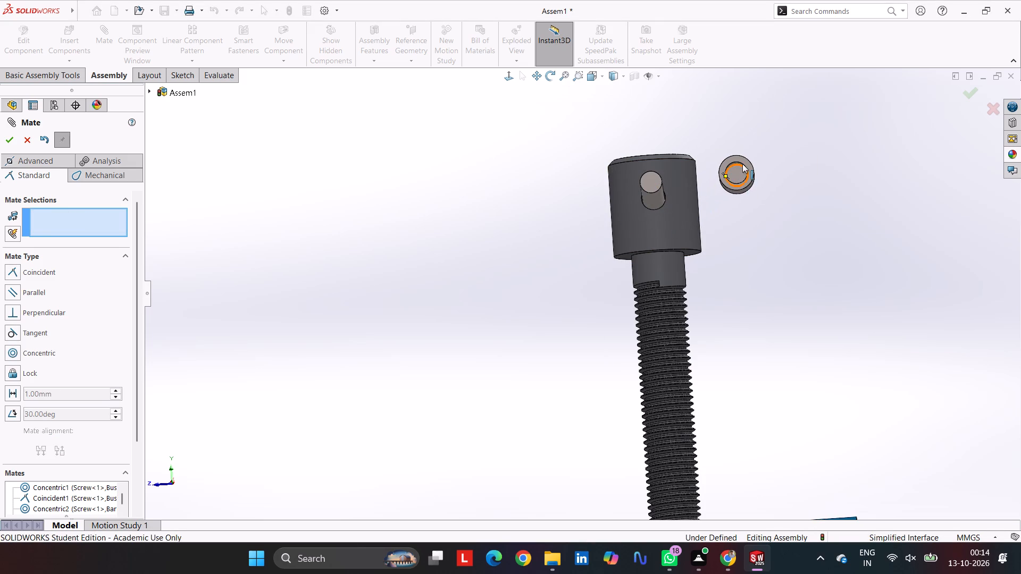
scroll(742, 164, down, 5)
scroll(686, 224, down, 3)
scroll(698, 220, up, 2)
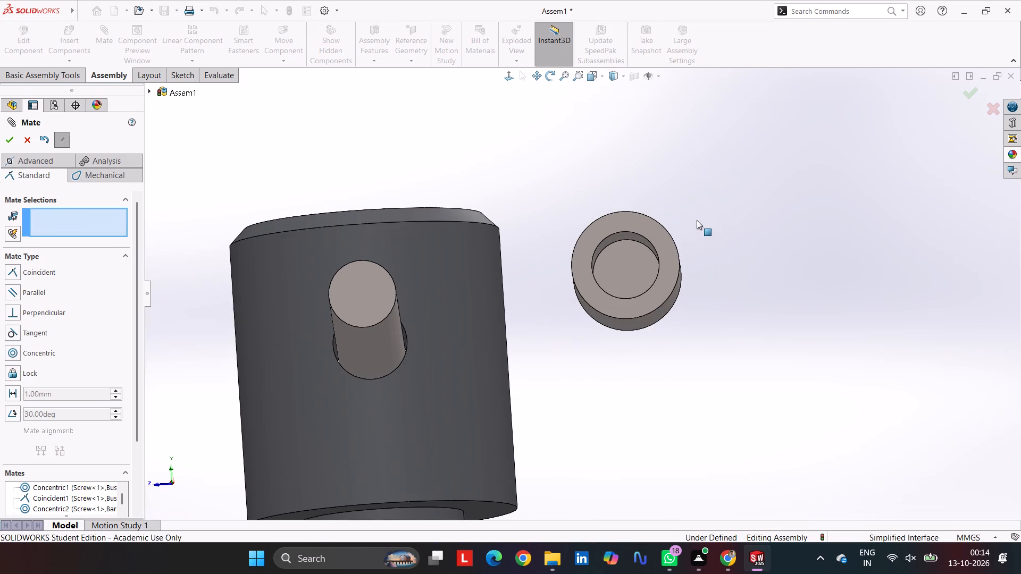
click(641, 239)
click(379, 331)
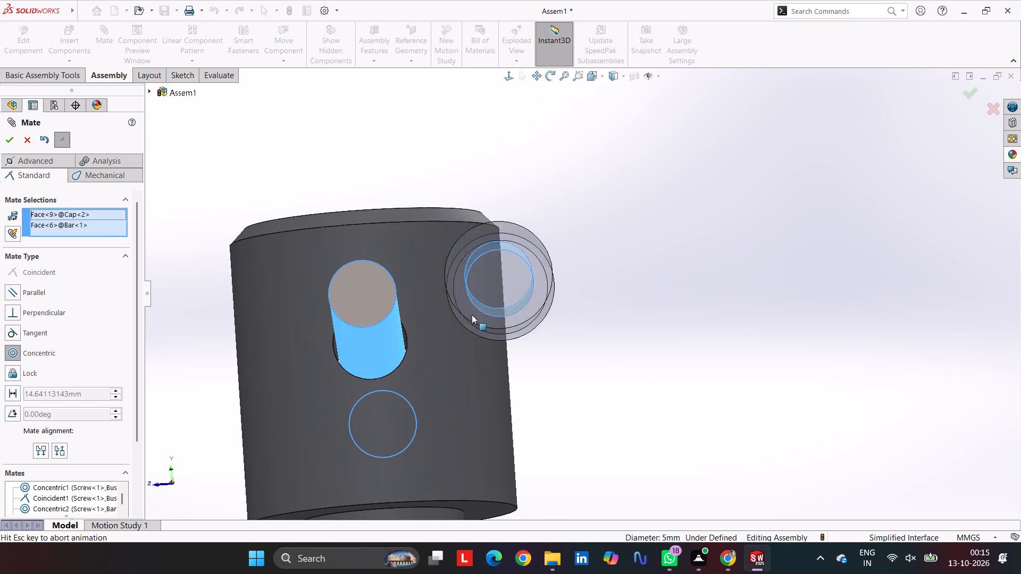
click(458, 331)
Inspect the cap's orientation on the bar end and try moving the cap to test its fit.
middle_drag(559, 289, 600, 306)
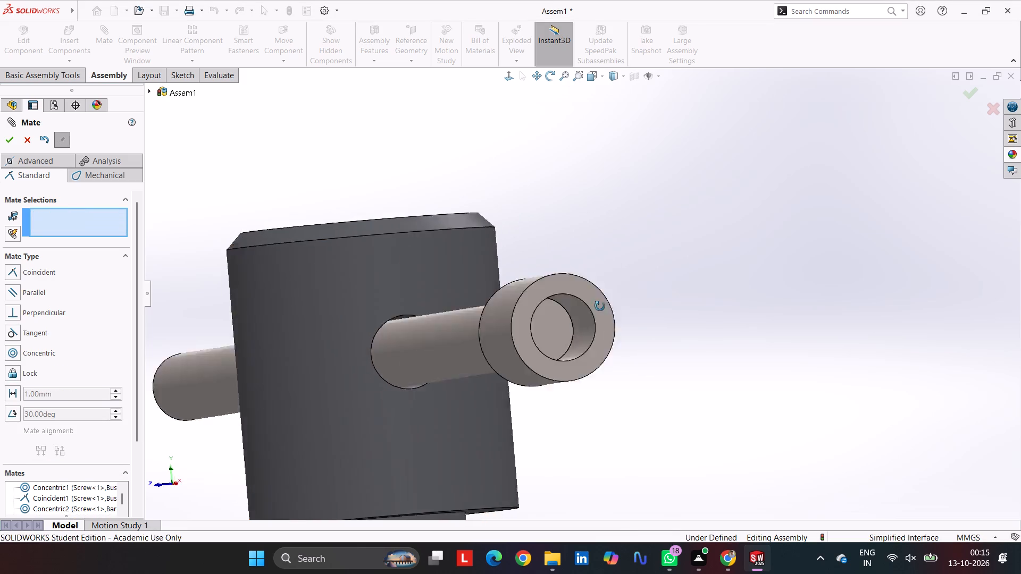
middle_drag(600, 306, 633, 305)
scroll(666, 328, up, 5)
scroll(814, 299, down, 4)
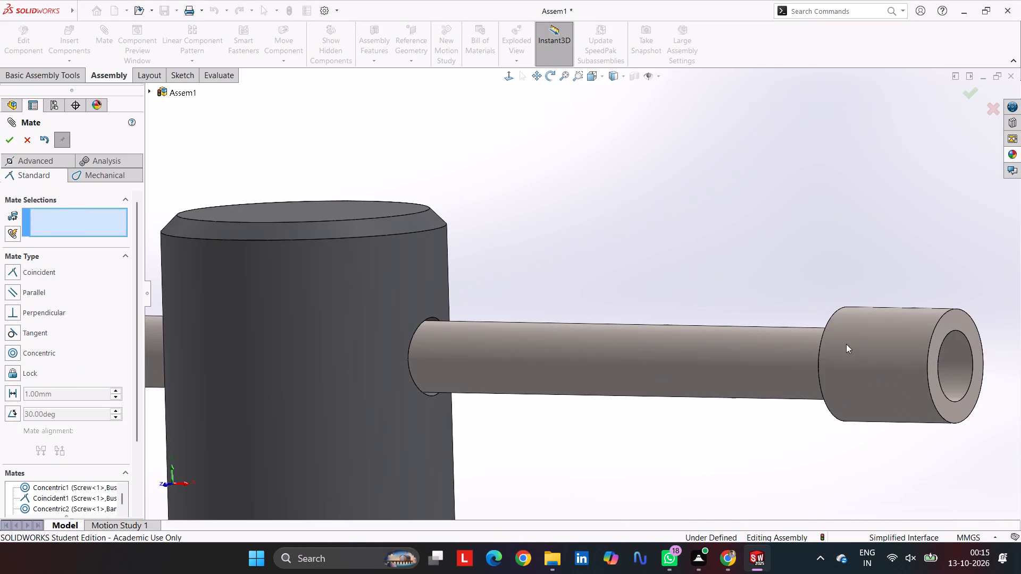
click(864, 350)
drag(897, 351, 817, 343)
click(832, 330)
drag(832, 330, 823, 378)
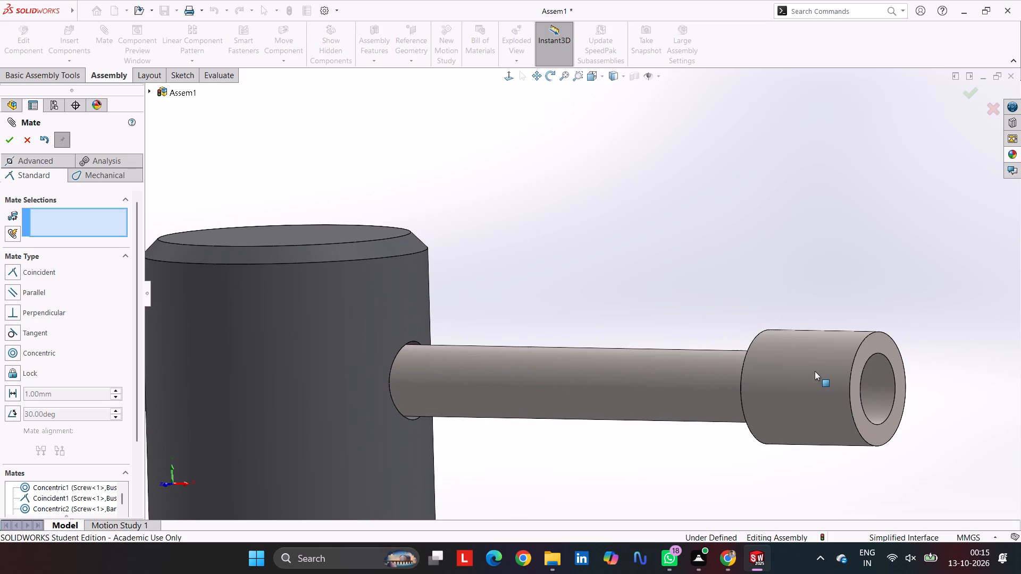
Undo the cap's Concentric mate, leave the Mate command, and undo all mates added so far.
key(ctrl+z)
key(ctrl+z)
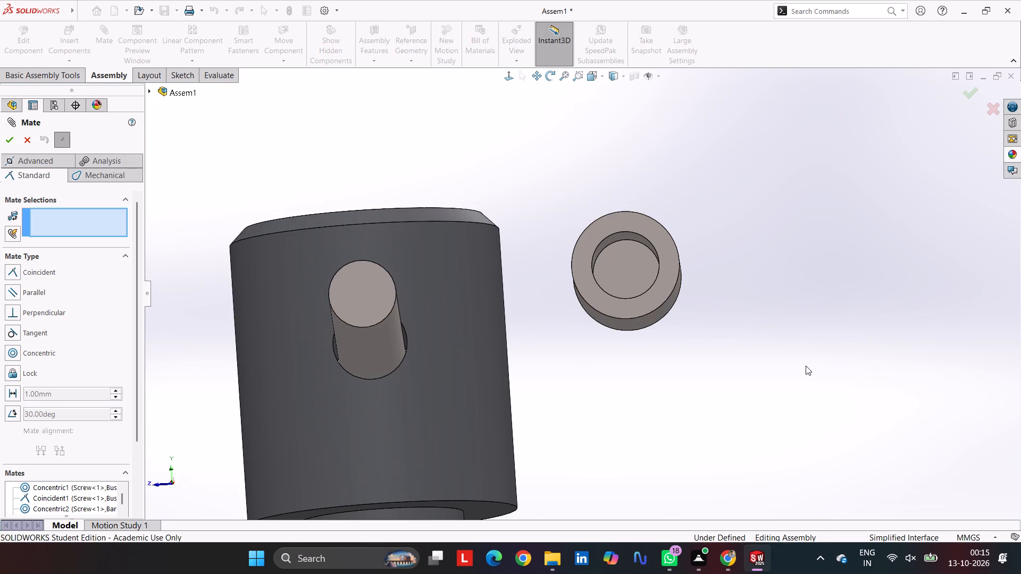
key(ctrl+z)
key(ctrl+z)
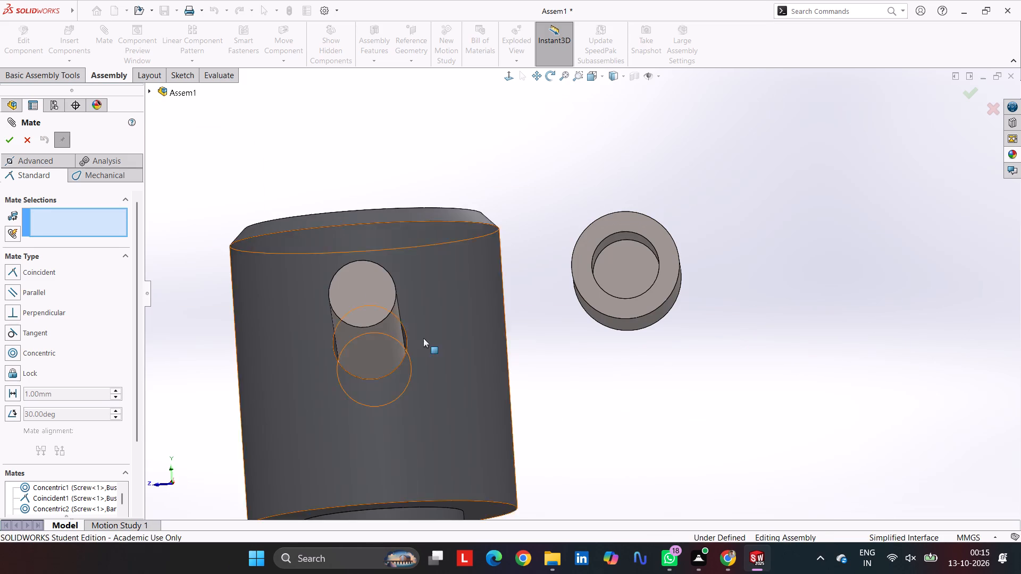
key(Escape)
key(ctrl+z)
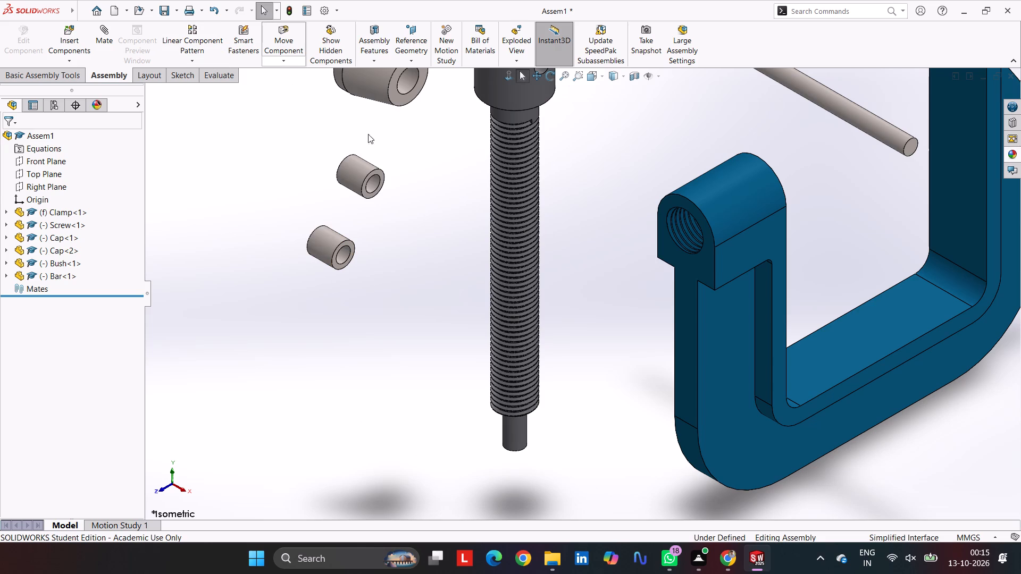
Add a Concentric mate between the bush's inner bore face and the plain cylindrical pin at the screw's lower end.
scroll(478, 157, up, 2)
scroll(549, 157, down, 1)
scroll(562, 168, up, 3)
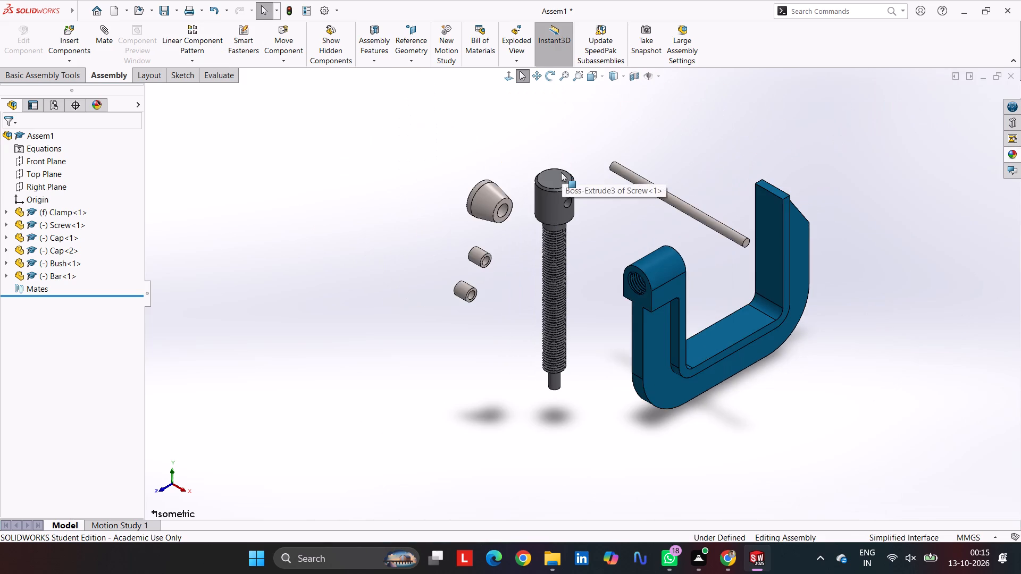
scroll(561, 172, up, 1)
scroll(523, 214, down, 6)
click(522, 280)
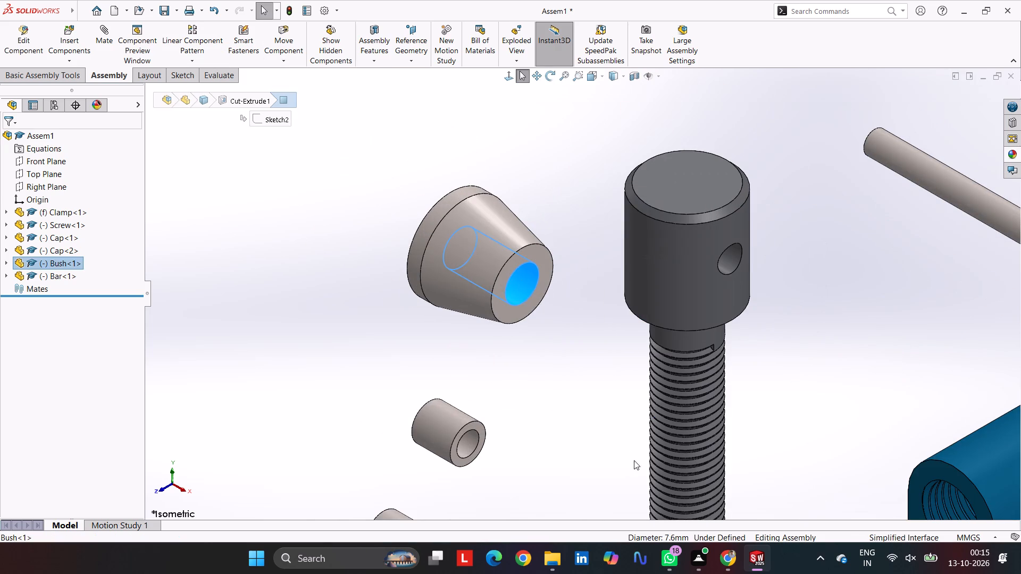
scroll(658, 475, up, 6)
scroll(593, 416, down, 8)
ctrl+click(658, 416)
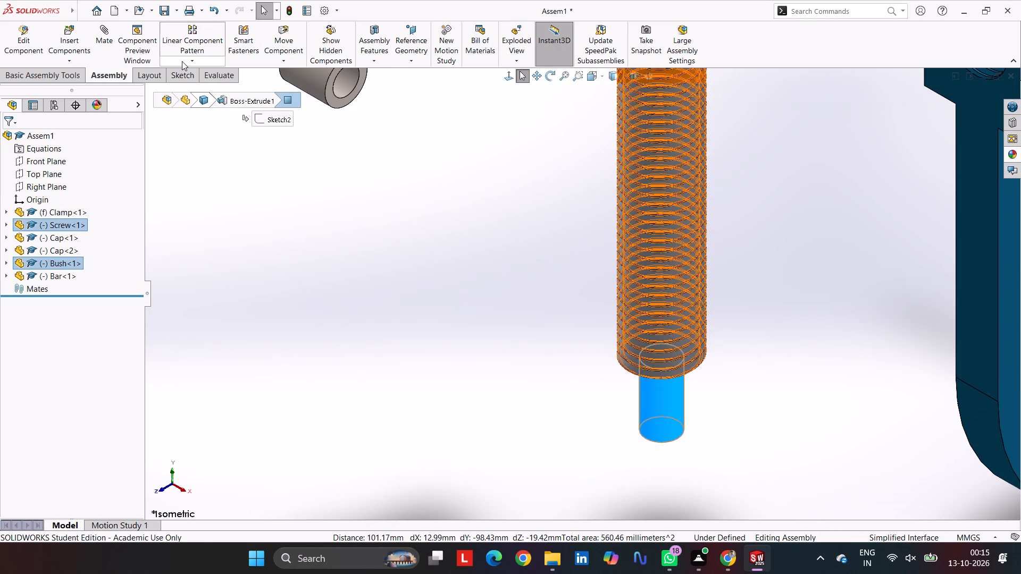
click(111, 39)
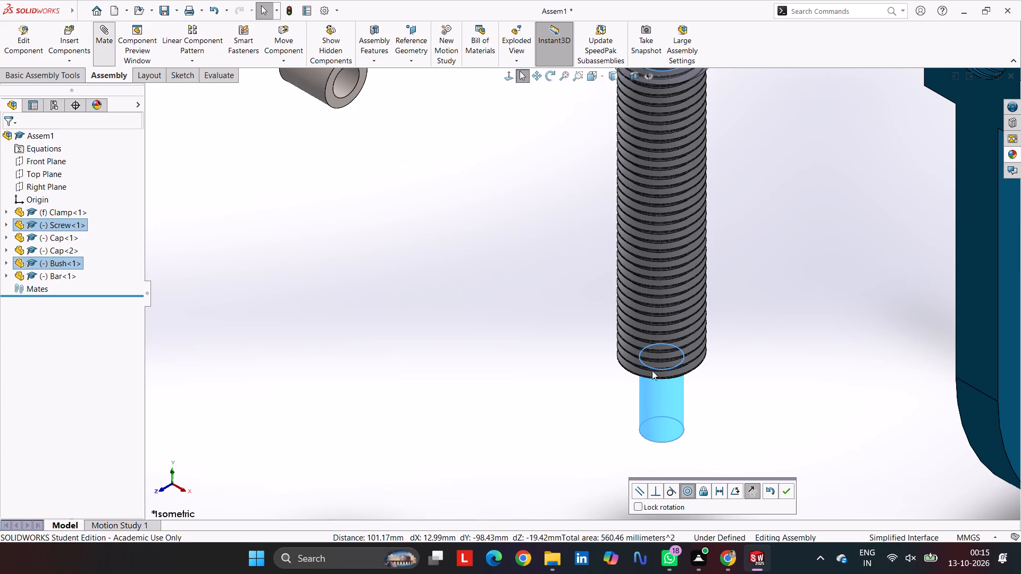
click(791, 487)
Slide the screw and bush apart along their shared axis until the bush sits clear below the screw's pin.
scroll(734, 388, up, 5)
drag(614, 154, 633, 0)
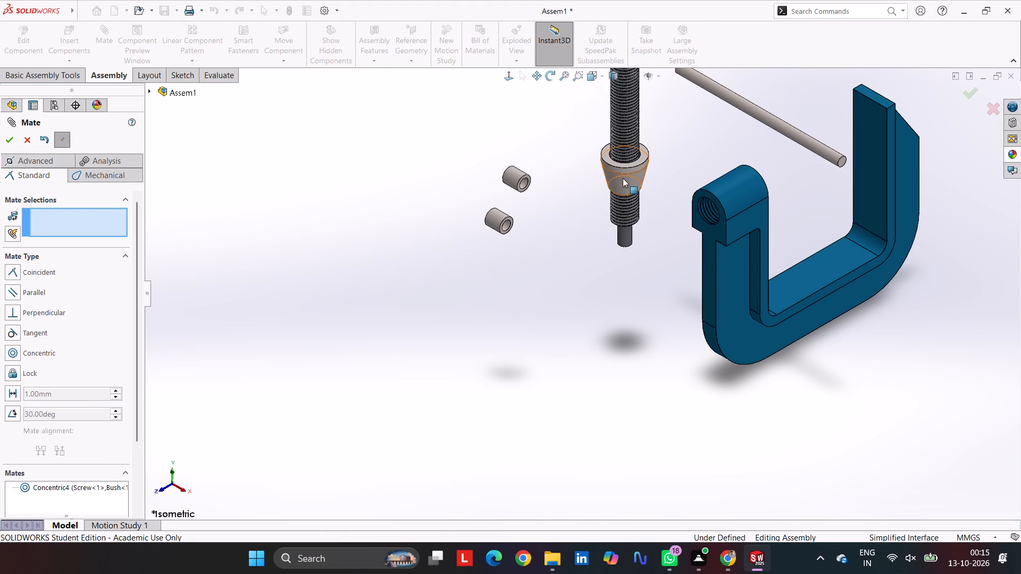
drag(623, 178, 583, 365)
click(642, 299)
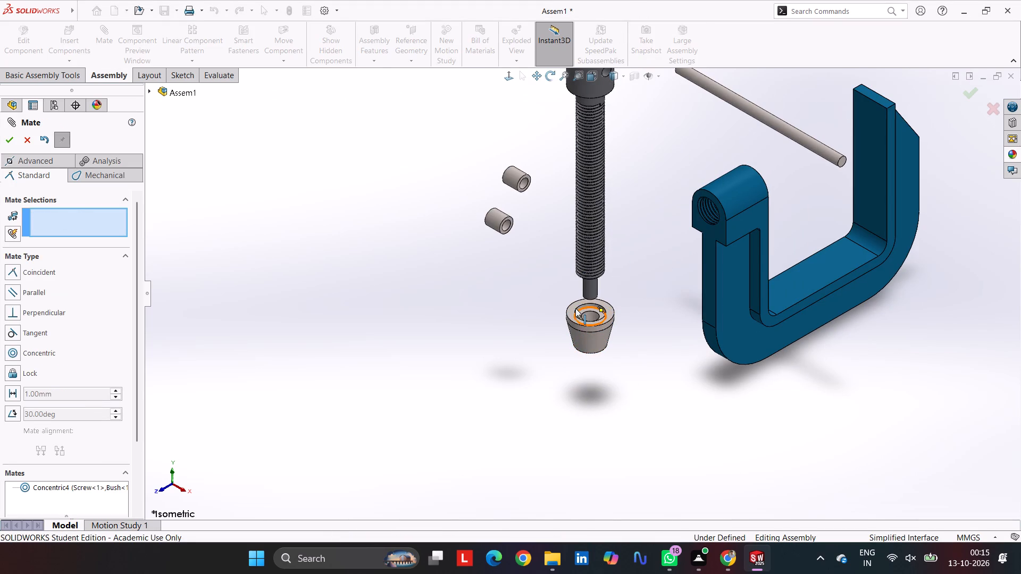
Add a Coincident mate between the bush's recessed ring face and the screw's shoulder face at the base of its pin.
scroll(571, 314, down, 6)
click(614, 294)
middle_drag(781, 326, 704, 125)
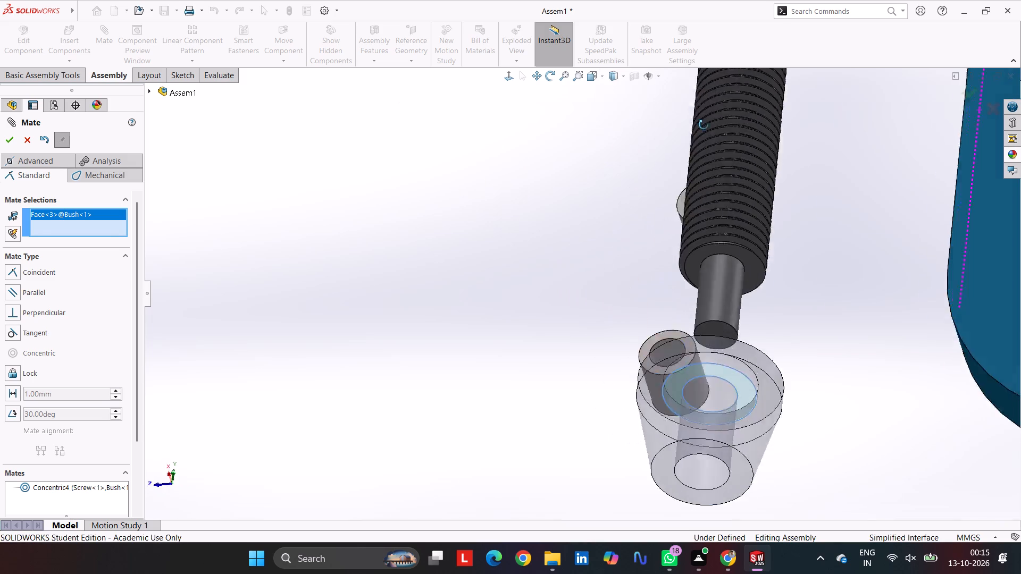
middle_drag(704, 125, 685, 88)
click(774, 301)
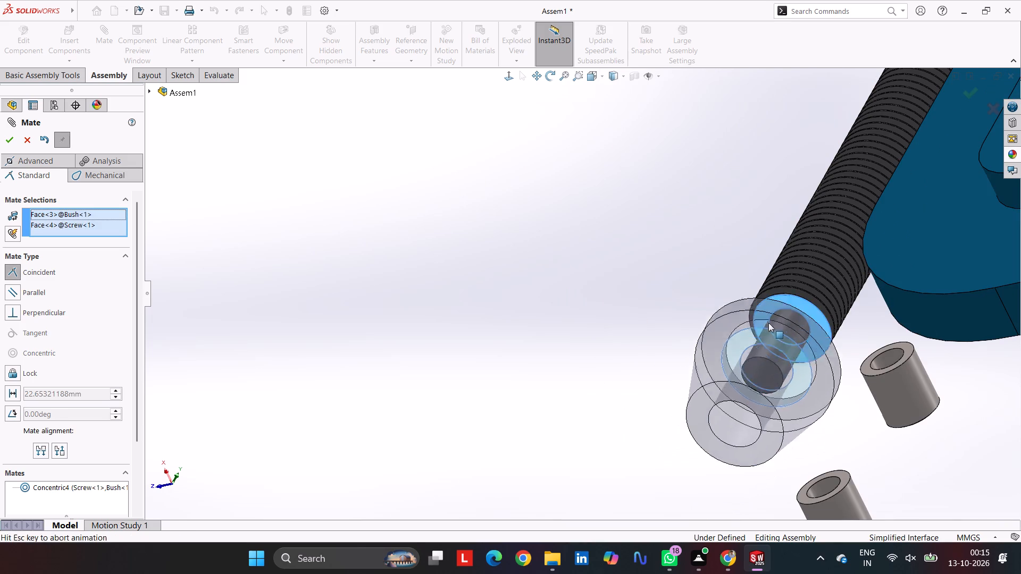
click(930, 348)
Add a Concentric mate between the cross hole in the screw's head and the bar's cylindrical face.
scroll(924, 359, up, 5)
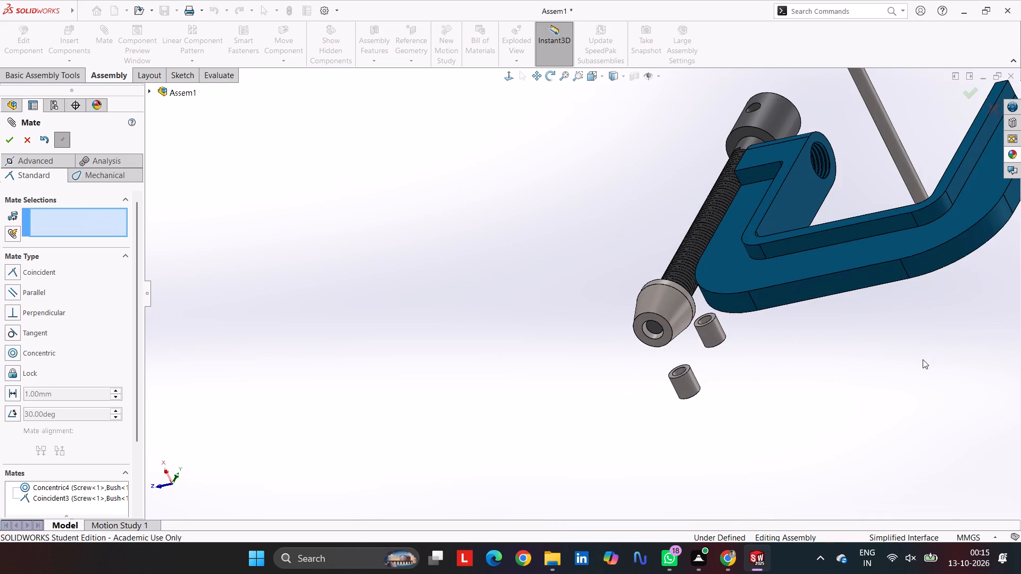
scroll(825, 354, up, 1)
middle_drag(826, 355, 877, 463)
scroll(512, 335, up, 4)
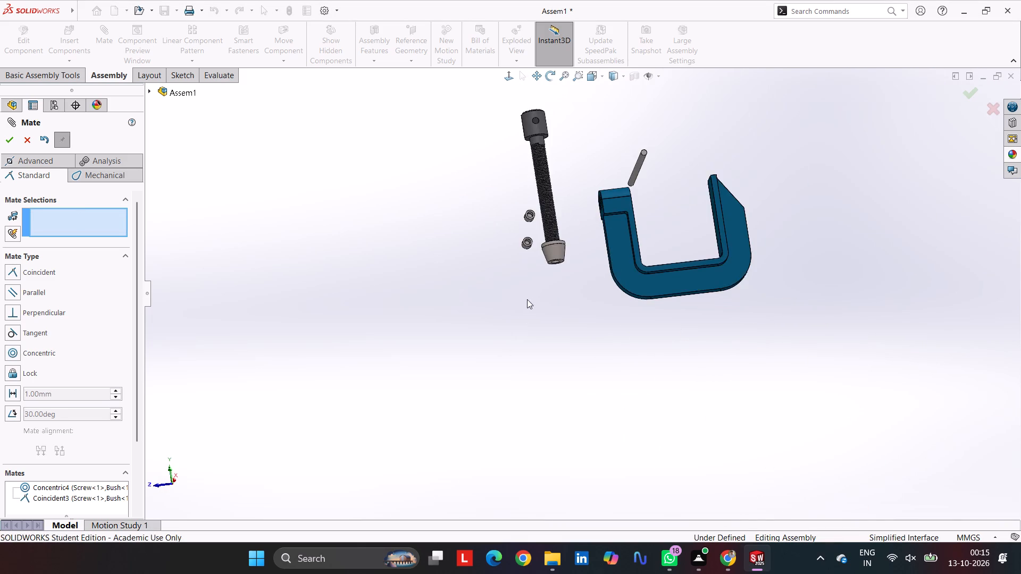
scroll(528, 298, up, 3)
scroll(543, 210, down, 6)
scroll(618, 222, down, 7)
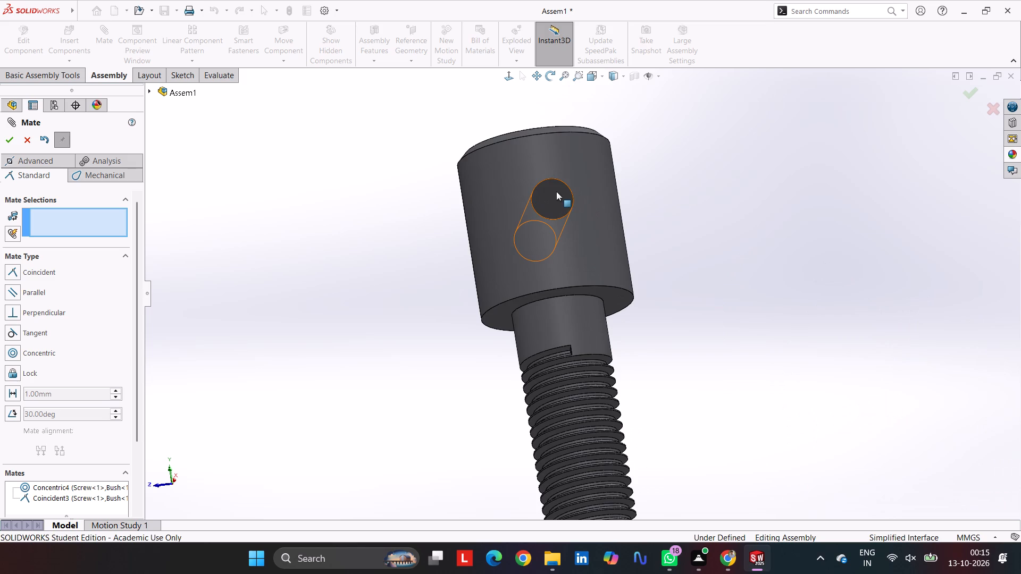
click(556, 191)
scroll(818, 366, up, 5)
scroll(880, 392, down, 6)
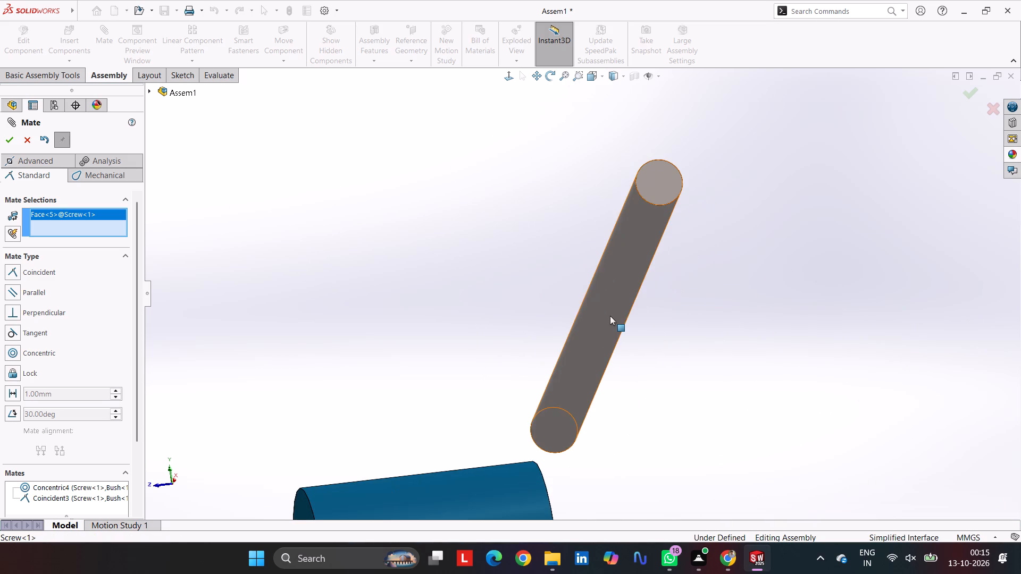
click(610, 316)
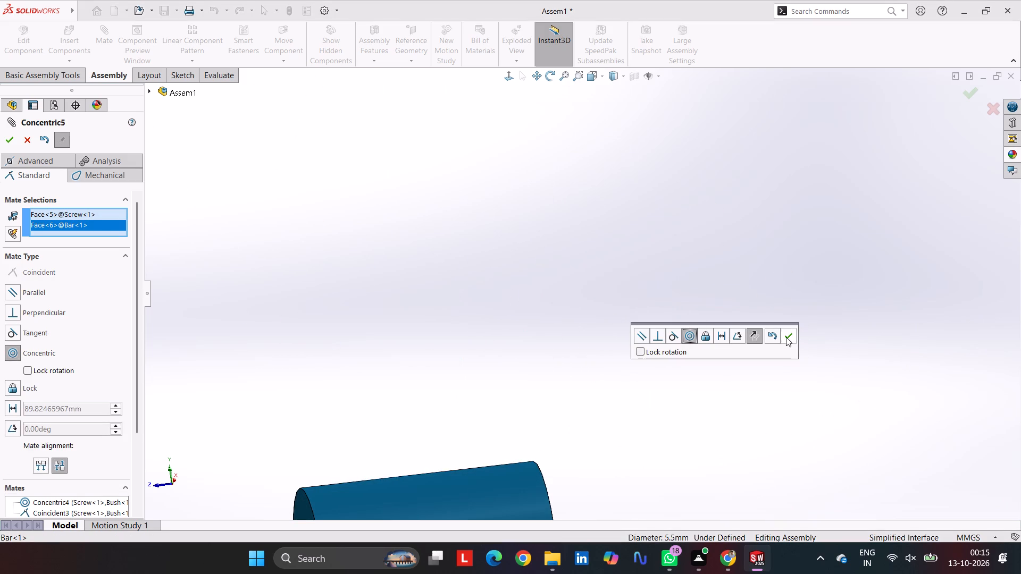
click(786, 337)
Leave the Mate command, shift Cap<2> slightly away from the screw, and rotate it freely so its closed end faces the opposite way.
scroll(623, 372, up, 9)
middle_drag(532, 288, 620, 282)
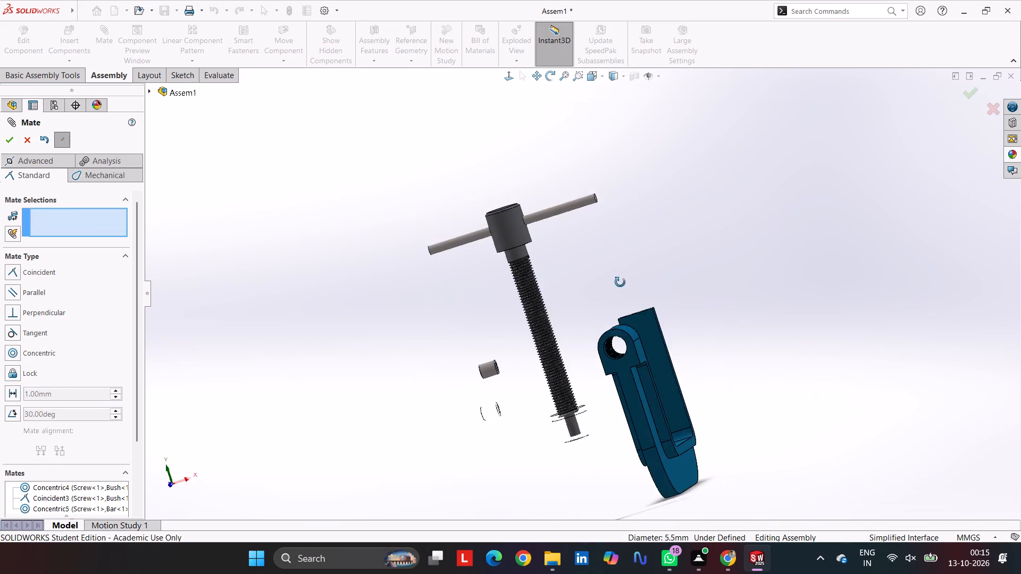
middle_drag(620, 282, 627, 281)
scroll(532, 354, down, 6)
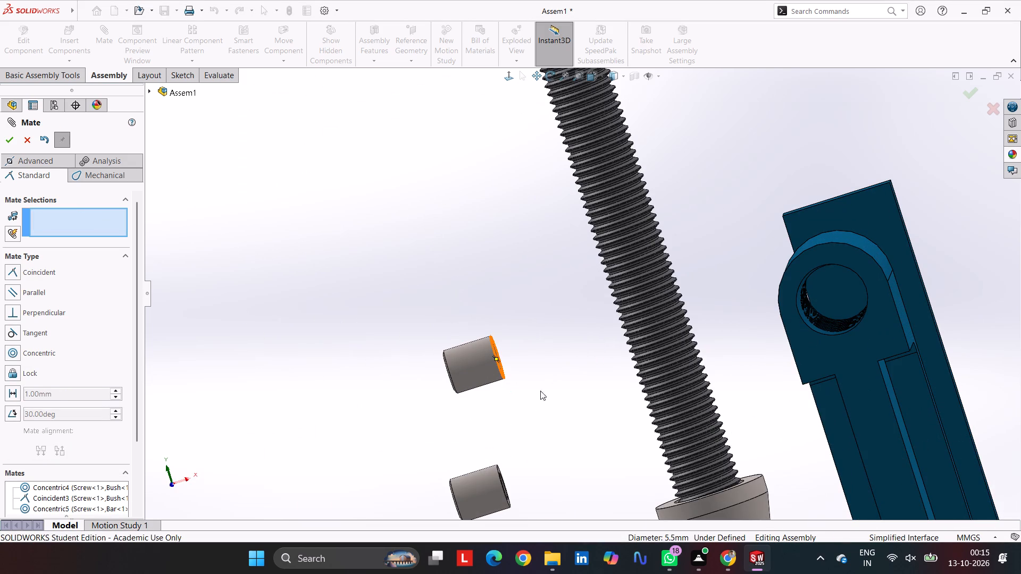
middle_drag(536, 430, 491, 448)
key(Escape)
drag(481, 367, 481, 377)
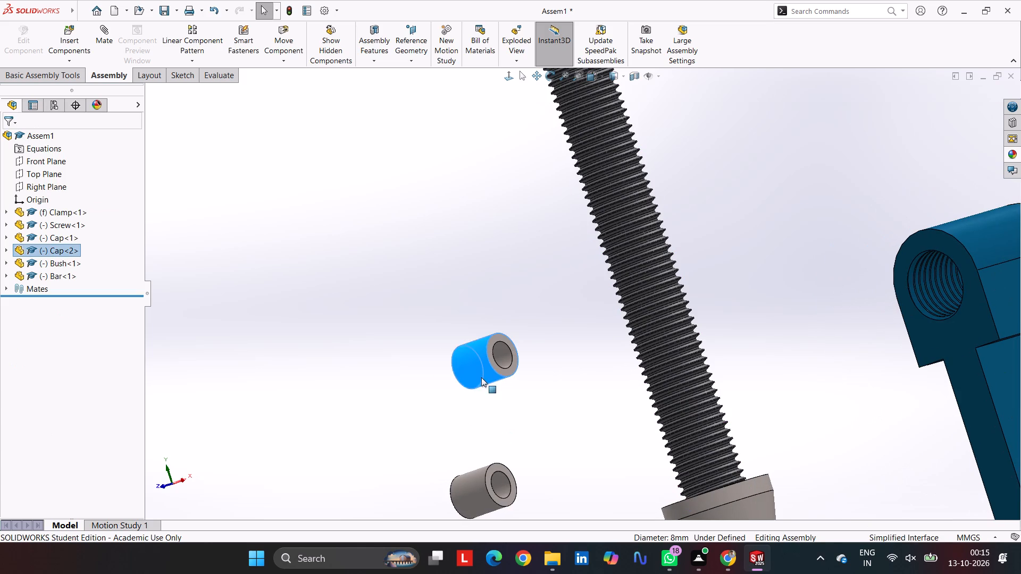
drag(481, 377, 451, 382)
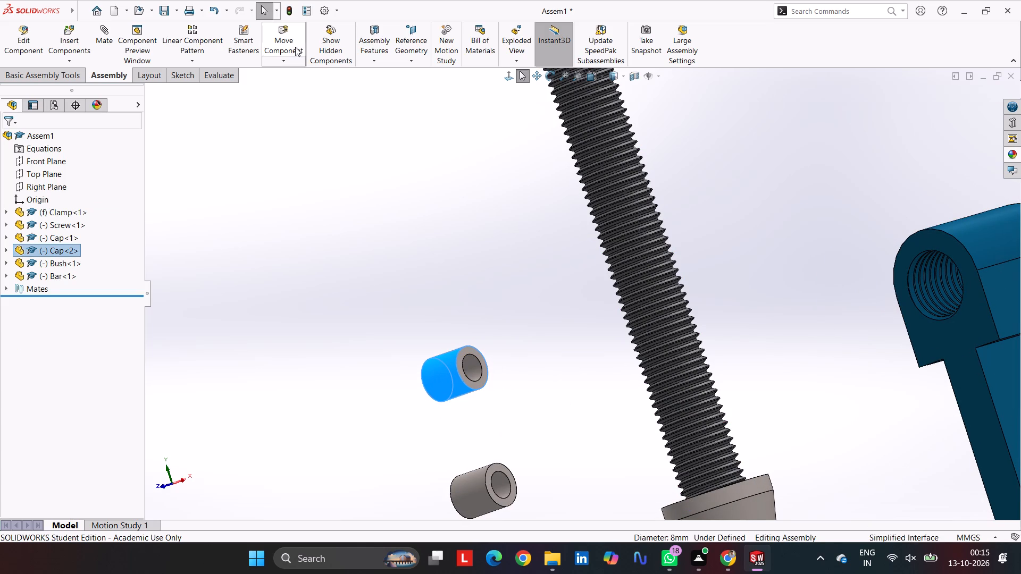
click(292, 64)
click(297, 87)
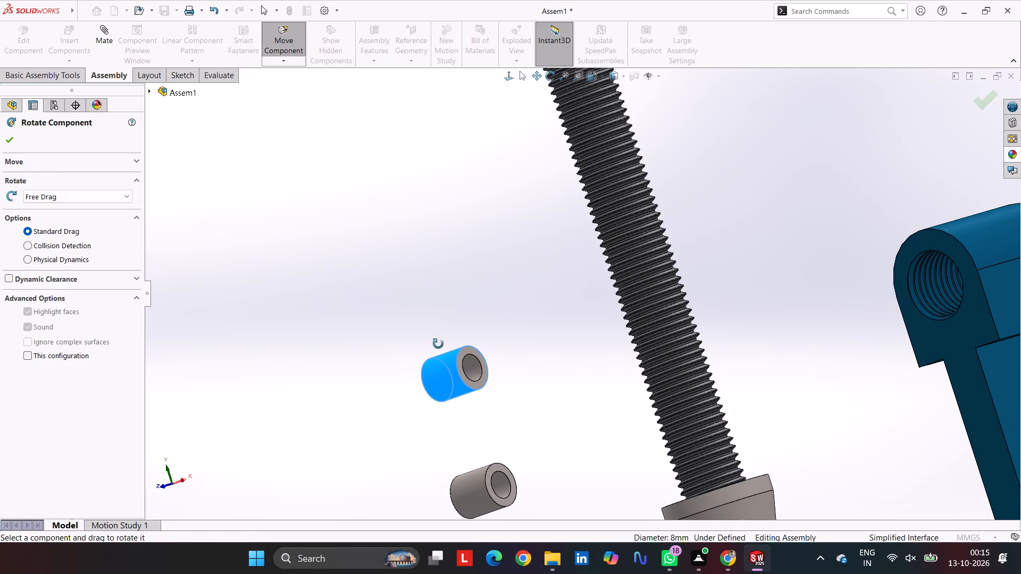
drag(478, 372, 293, 460)
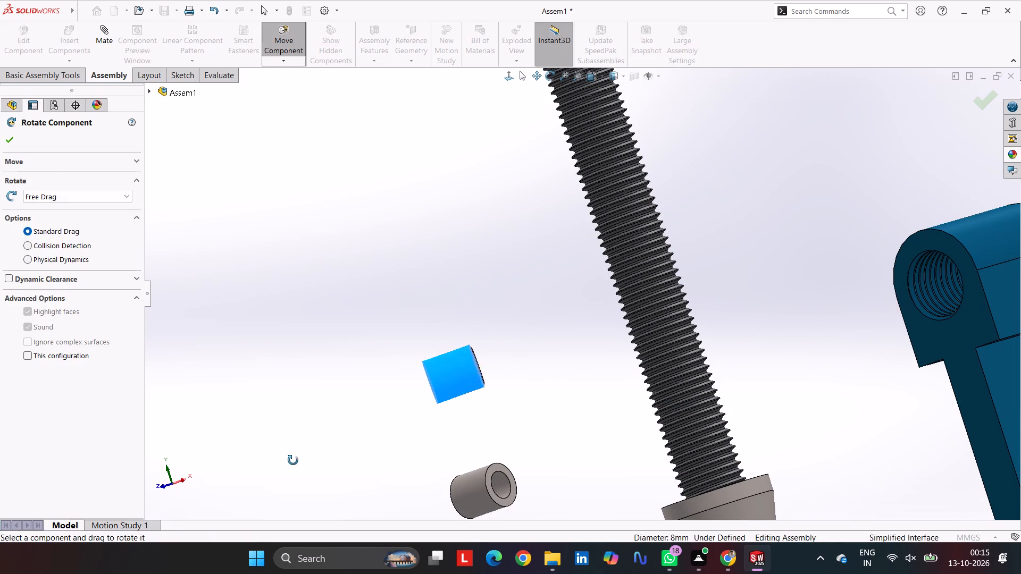
drag(293, 460, 256, 466)
key(Return)
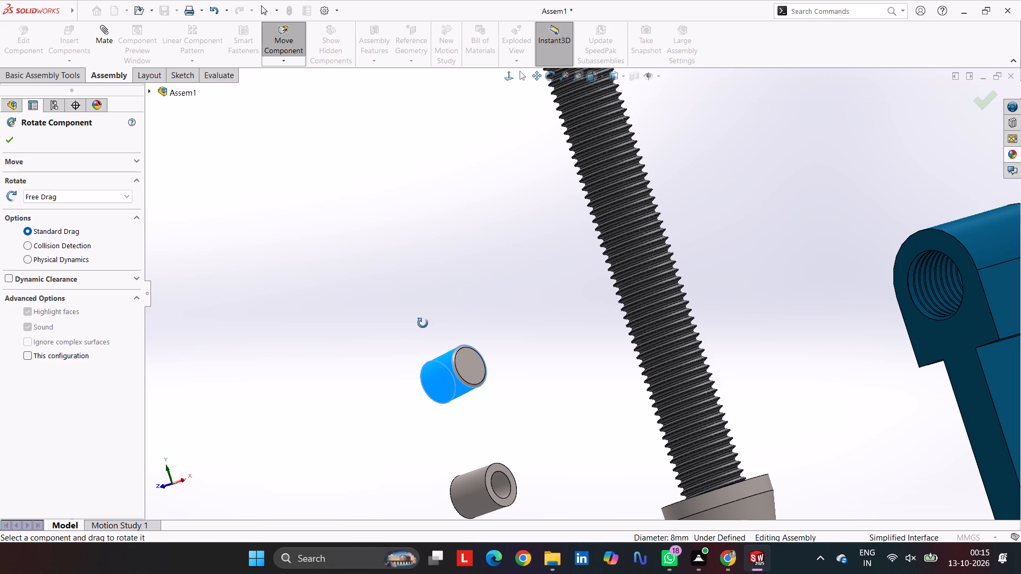
key(Return)
click(379, 303)
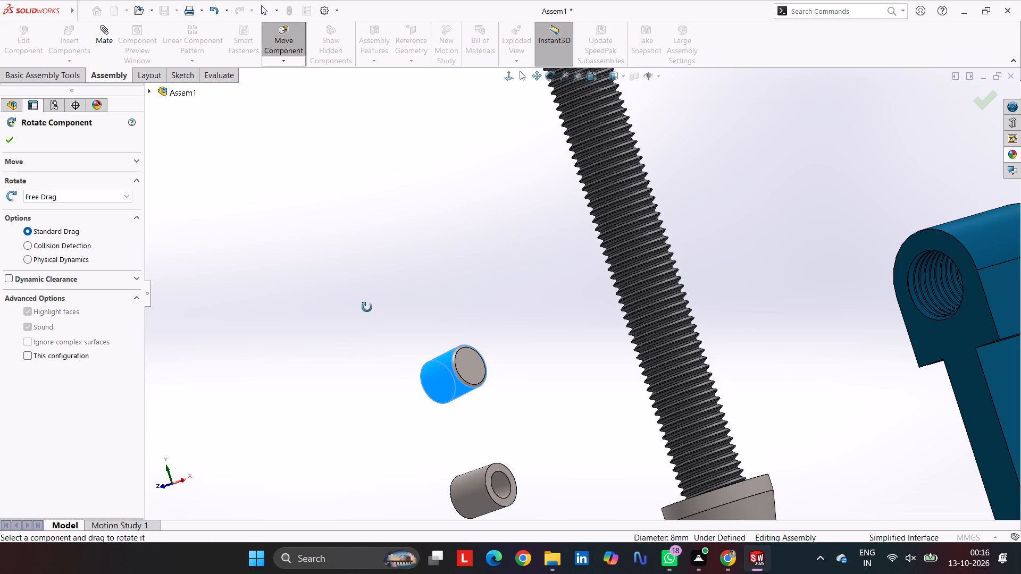
key(Escape)
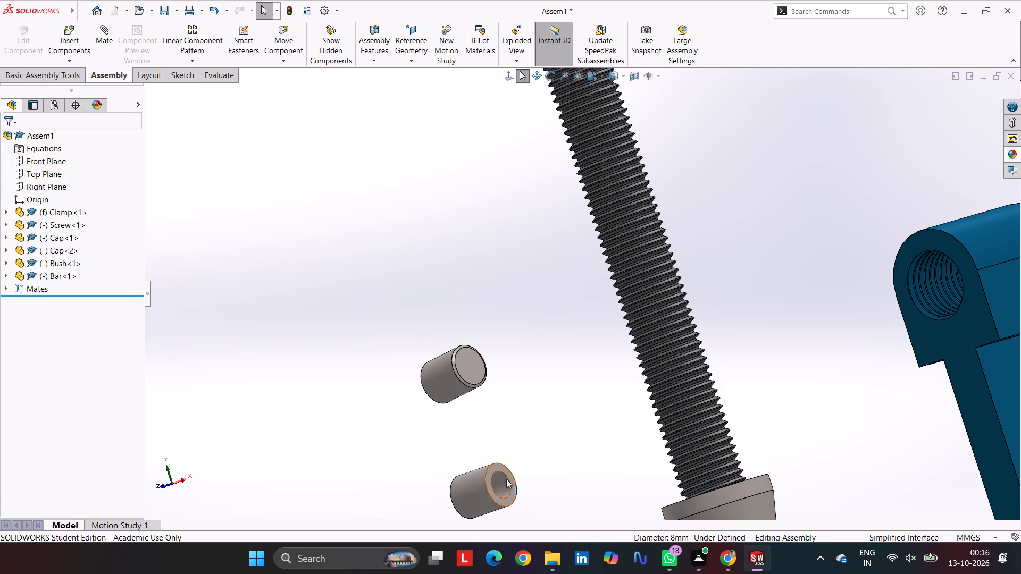
Add a Concentric mate between the inner bore of Cap<1> and the bar's cylindrical face.
click(503, 484)
scroll(540, 401, up, 6)
scroll(512, 248, down, 7)
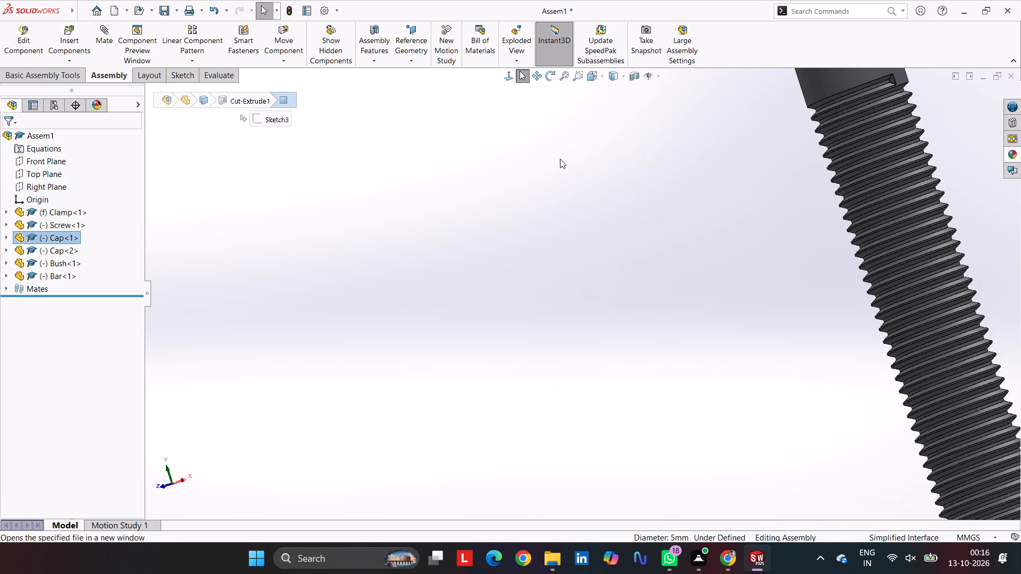
scroll(586, 152, up, 5)
scroll(537, 176, down, 7)
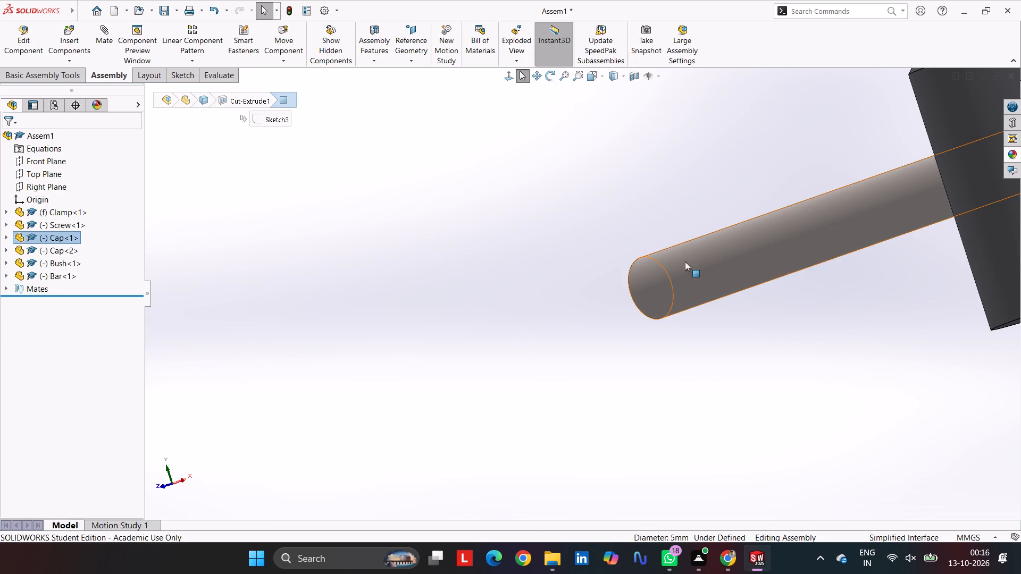
ctrl+click(685, 261)
click(99, 32)
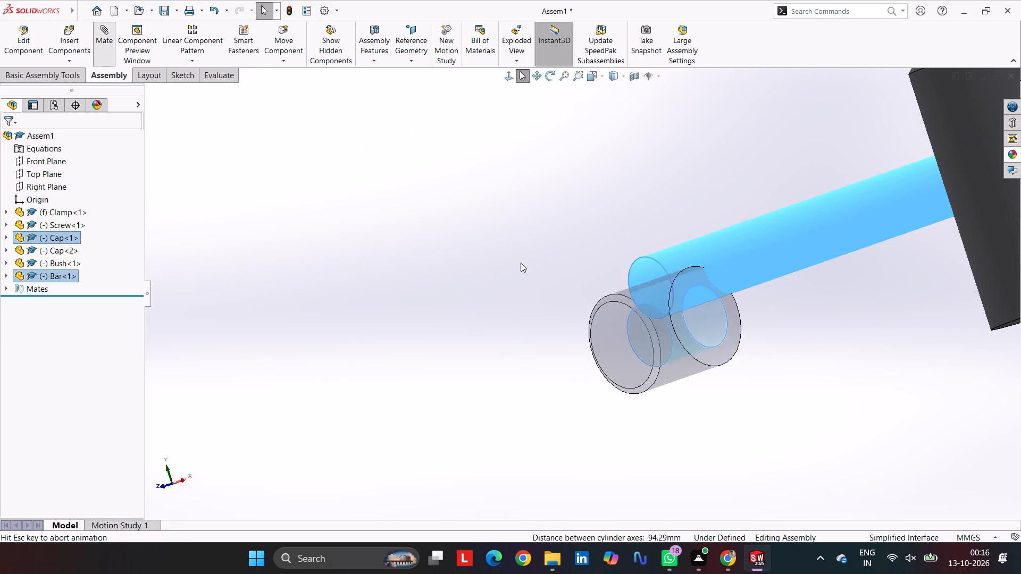
click(808, 344)
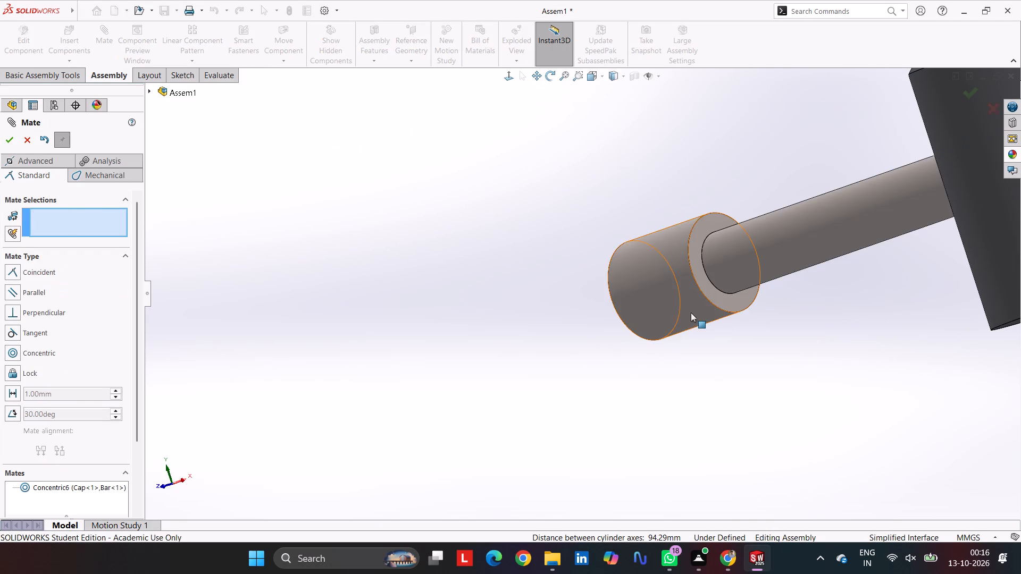
Slide Cap<1> clear of the bar and add a Coincident mate between its inner bottom face and the bar's near end face.
drag(688, 313, 420, 358)
click(654, 369)
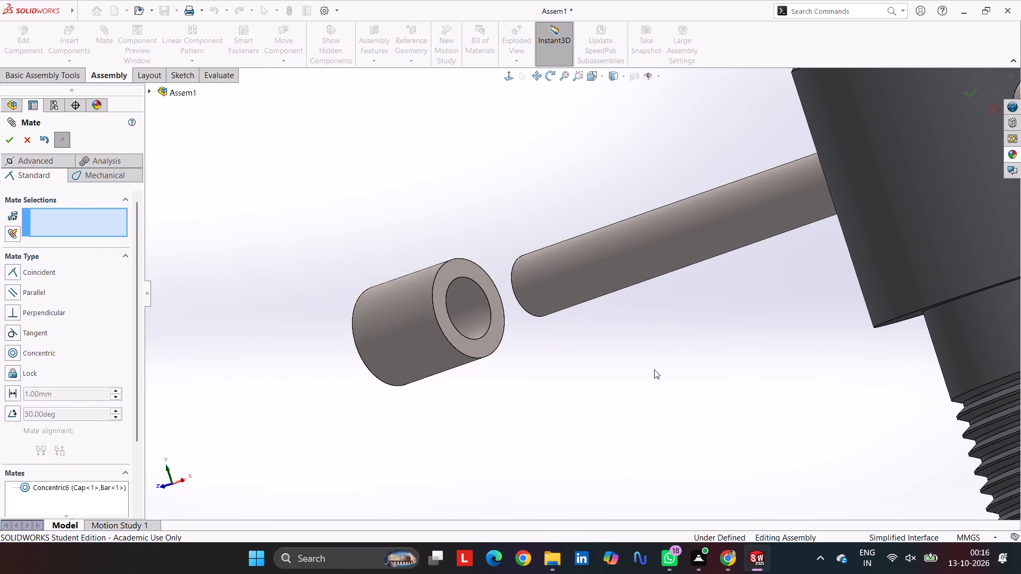
middle_drag(618, 370, 573, 397)
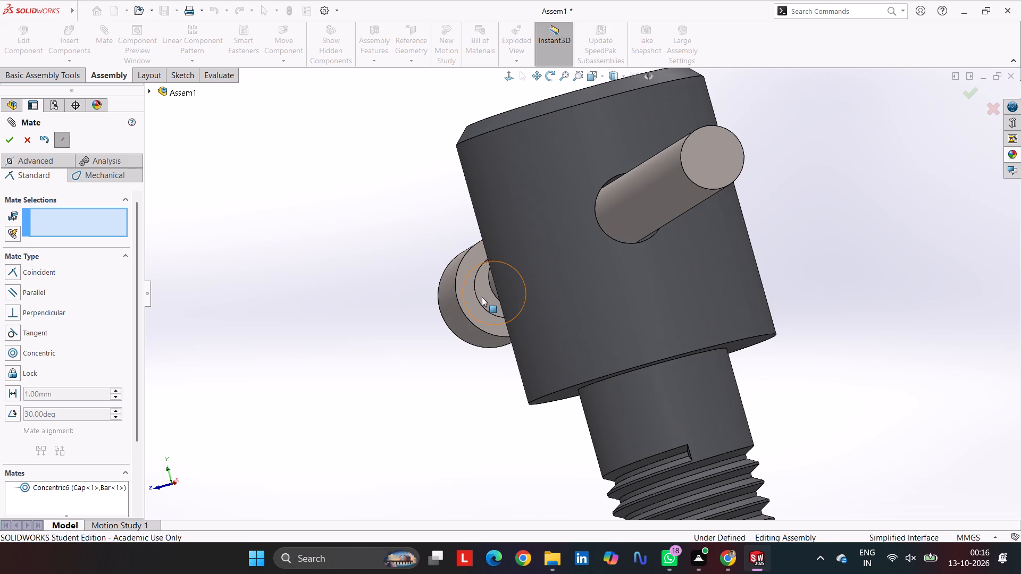
click(482, 297)
middle_drag(422, 351, 600, 346)
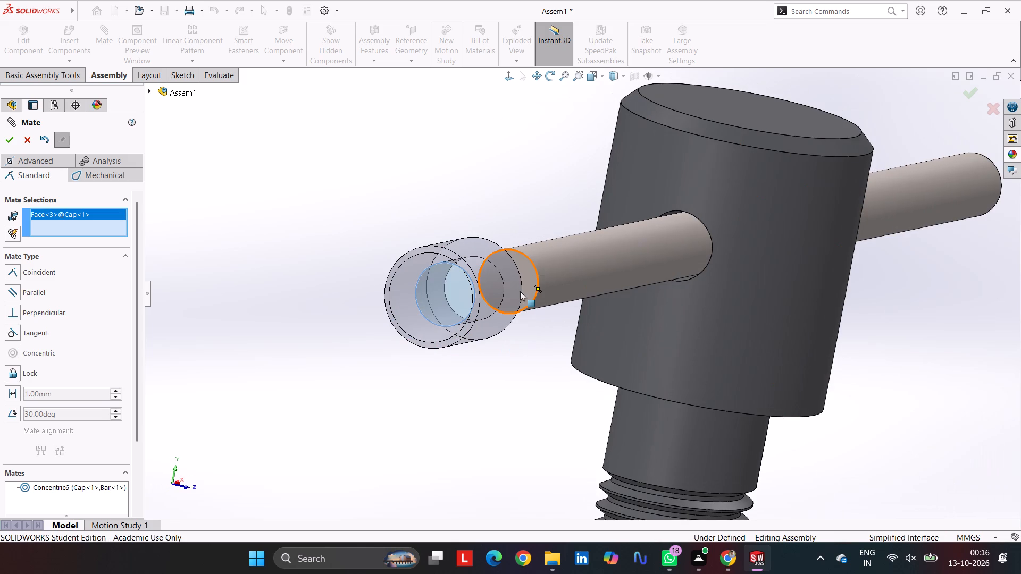
click(526, 276)
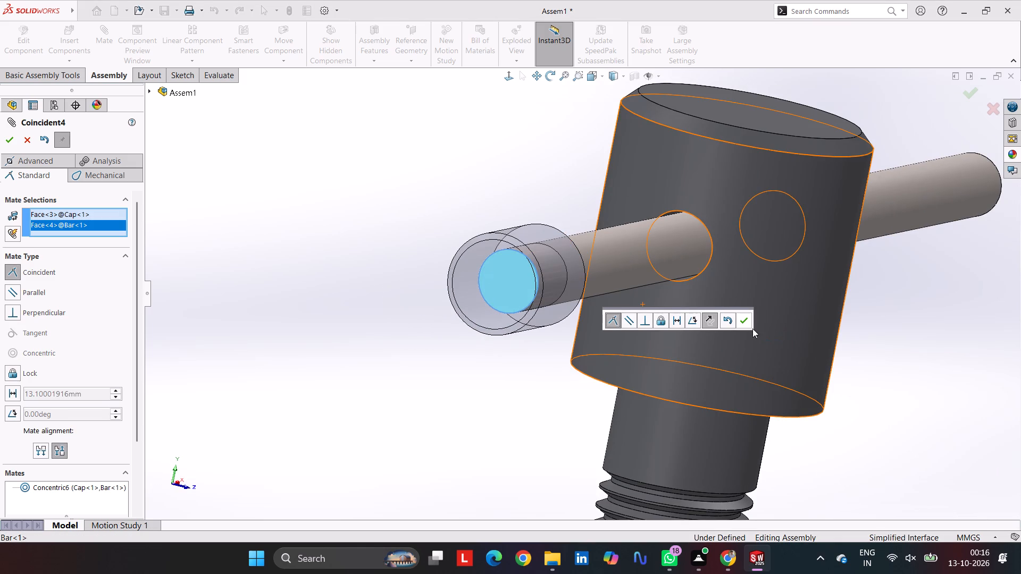
click(744, 320)
Add a Concentric mate between the bar's cylindrical face and the inner bore of Cap<2>.
scroll(712, 383, up, 6)
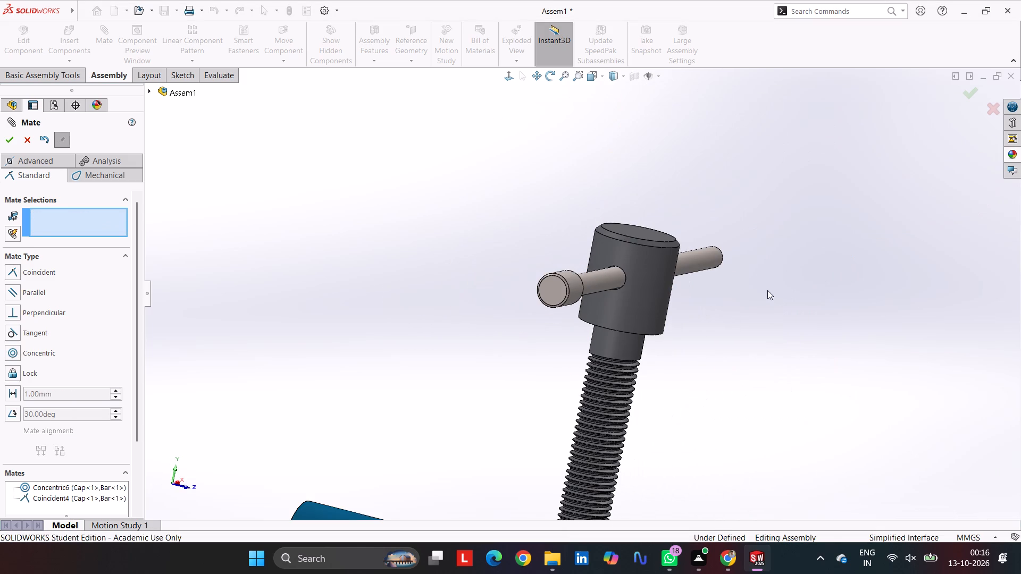
click(710, 256)
scroll(690, 398, down, 5)
scroll(488, 433, up, 7)
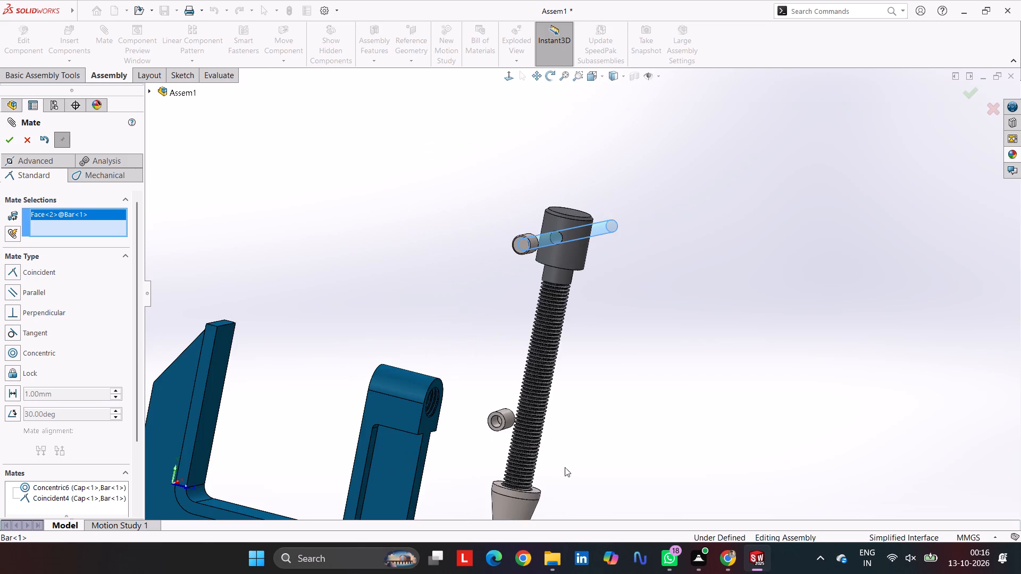
scroll(490, 423, down, 7)
click(572, 328)
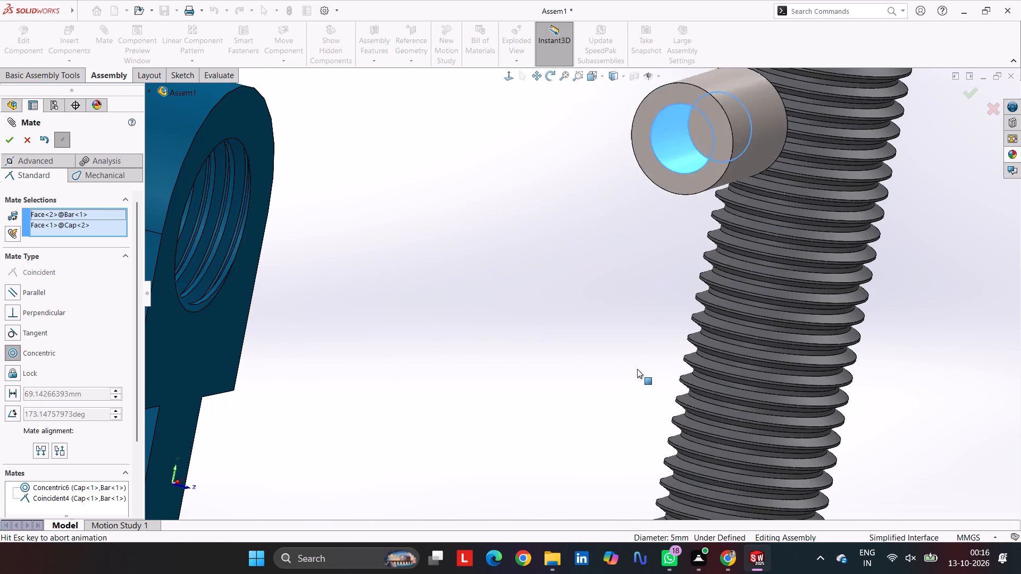
scroll(719, 336, up, 10)
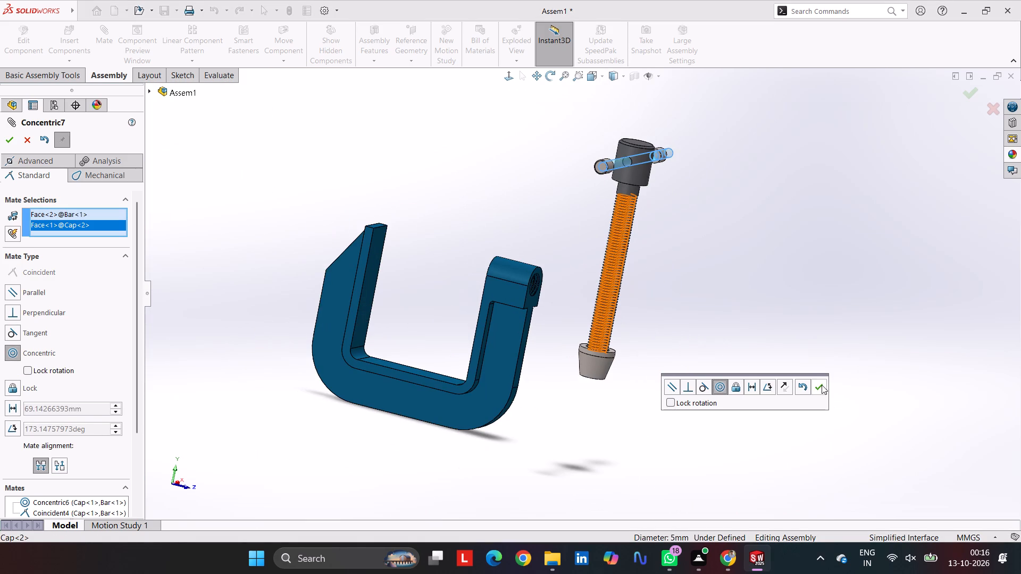
click(822, 385)
Slide Cap<2>, the screw and the bar until Cap<2> sits clear beyond the bar's free end.
scroll(706, 178, down, 7)
drag(378, 140, 472, 122)
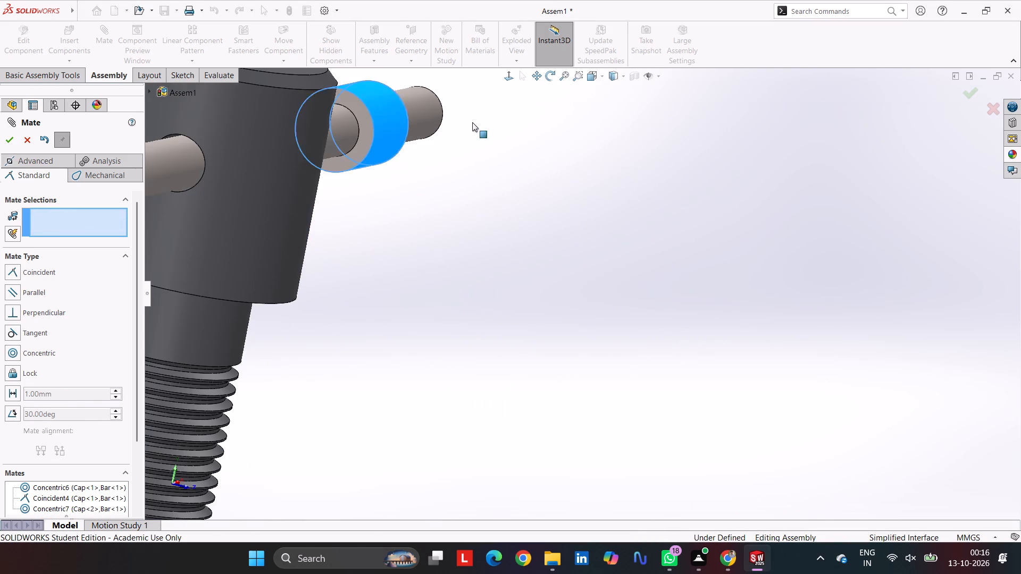
drag(472, 122, 469, 248)
middle_drag(615, 255, 542, 341)
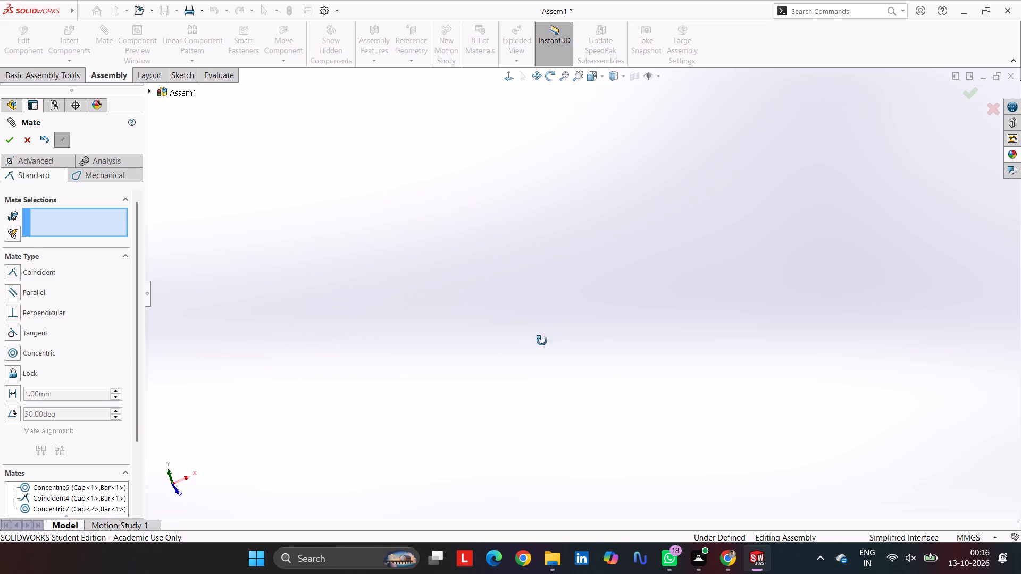
middle_drag(542, 341, 484, 392)
scroll(461, 402, down, 6)
scroll(424, 401, up, 14)
scroll(448, 360, up, 5)
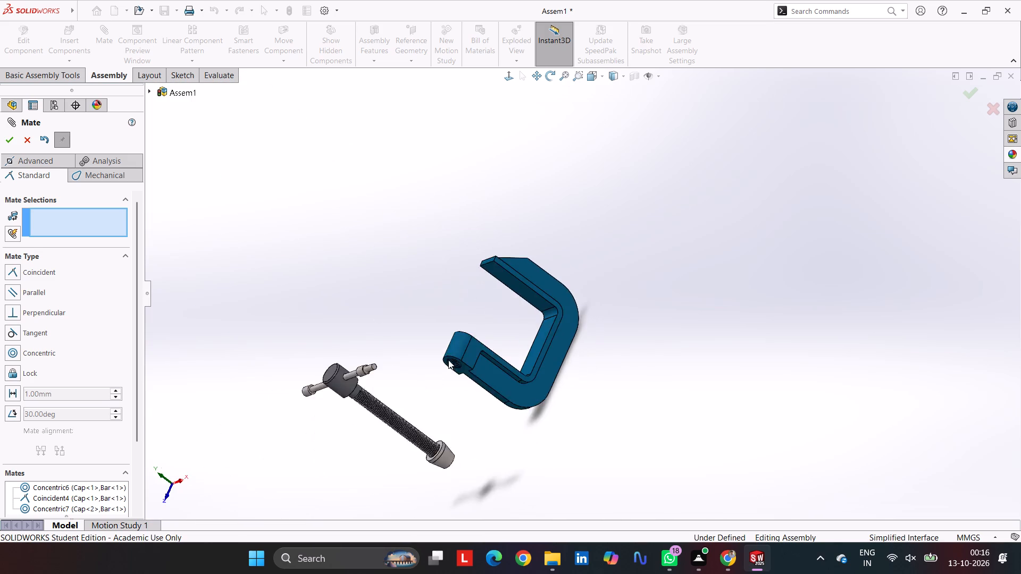
scroll(382, 378, down, 8)
drag(562, 273, 700, 245)
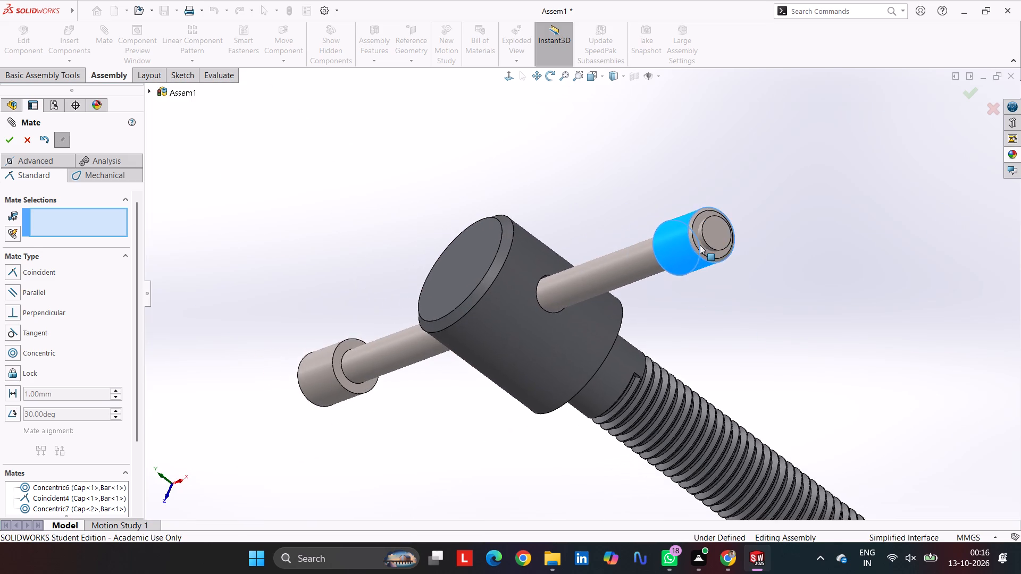
drag(700, 245, 869, 172)
drag(671, 300, 557, 343)
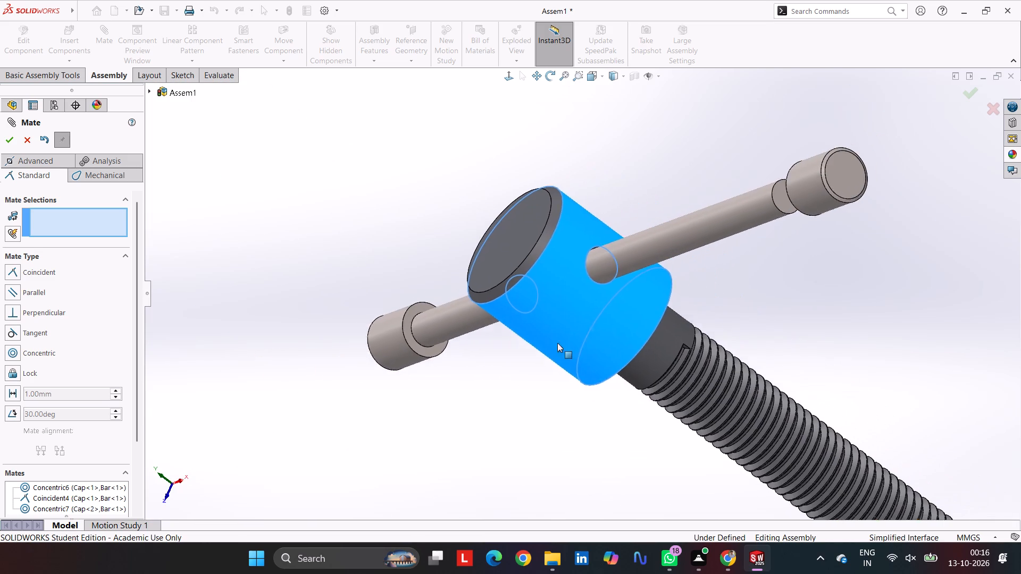
drag(557, 343, 527, 359)
drag(647, 254, 561, 294)
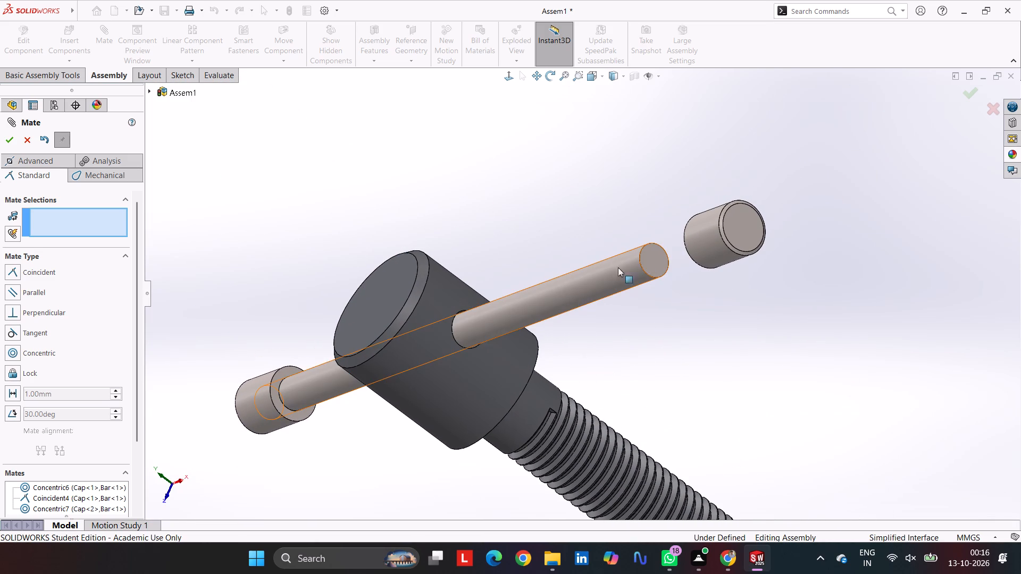
Add a Coincident mate between the bar's free end face and the inner bottom face of Cap<2>.
click(657, 261)
middle_drag(712, 344, 785, 294)
scroll(783, 293, up, 6)
scroll(863, 229, down, 3)
scroll(902, 229, up, 1)
middle_drag(903, 229, 928, 208)
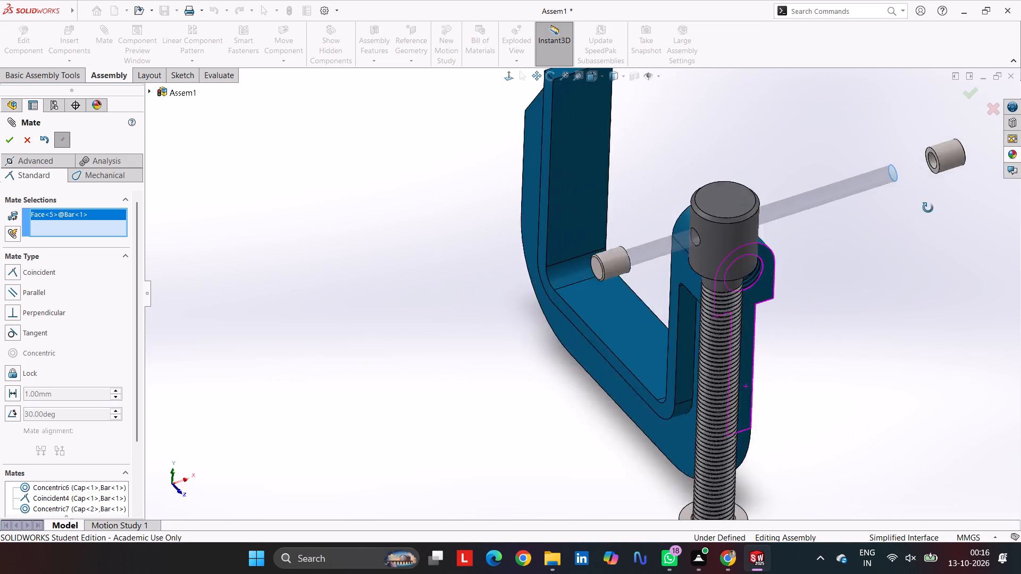
middle_drag(928, 208, 952, 185)
scroll(959, 178, down, 4)
scroll(956, 179, up, 6)
scroll(790, 197, down, 7)
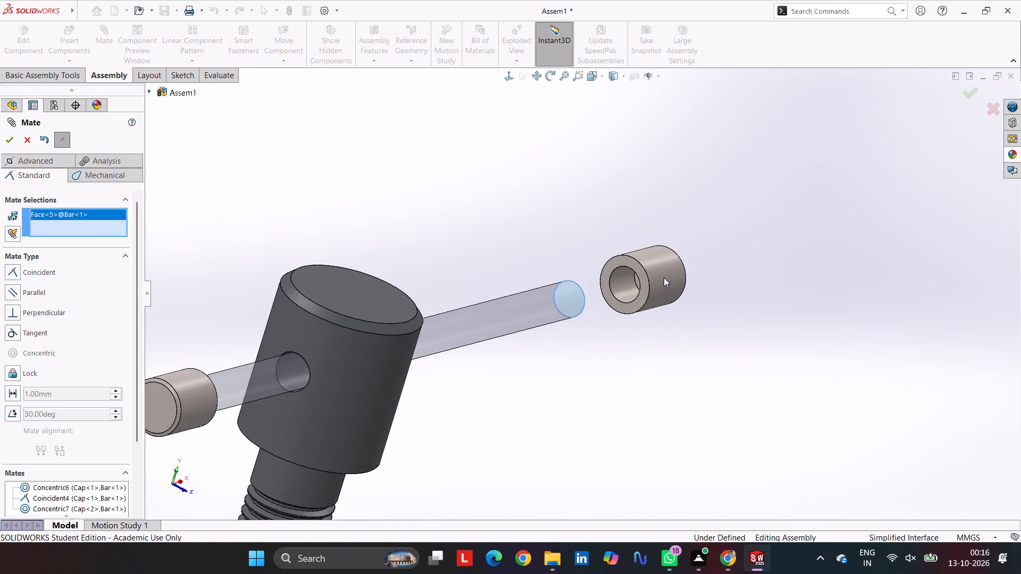
middle_drag(738, 344, 767, 320)
scroll(610, 322, down, 6)
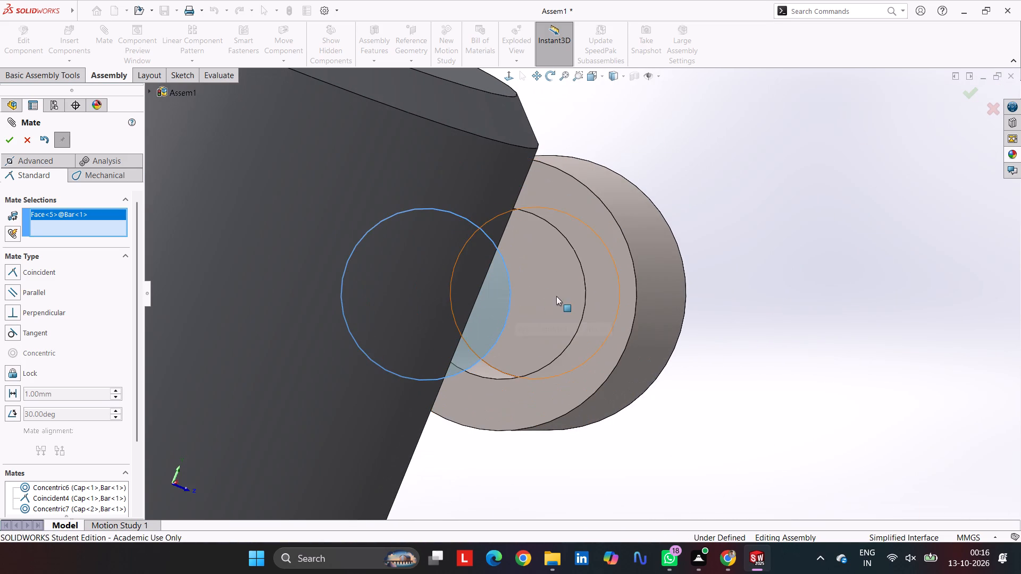
click(556, 296)
click(10, 141)
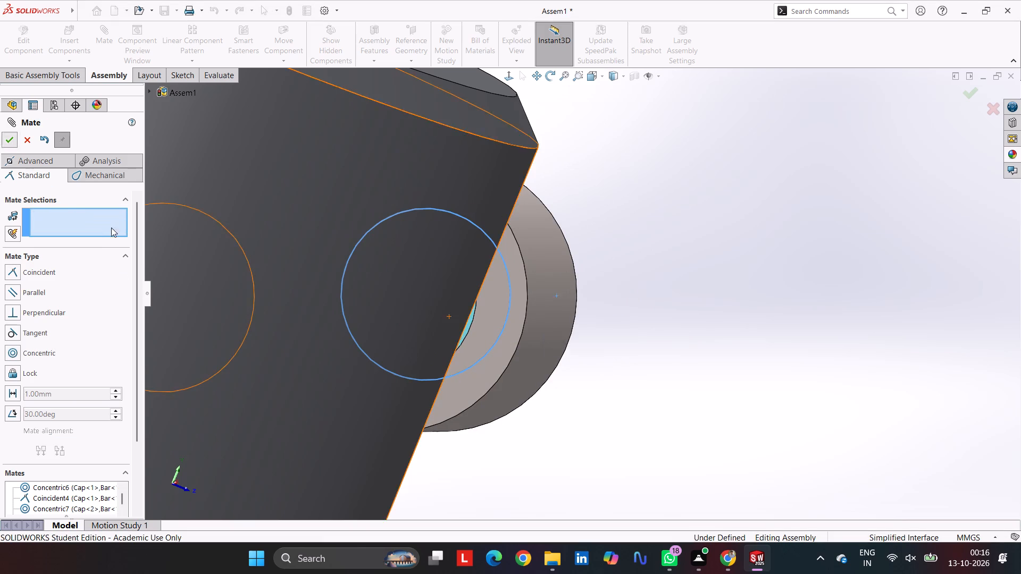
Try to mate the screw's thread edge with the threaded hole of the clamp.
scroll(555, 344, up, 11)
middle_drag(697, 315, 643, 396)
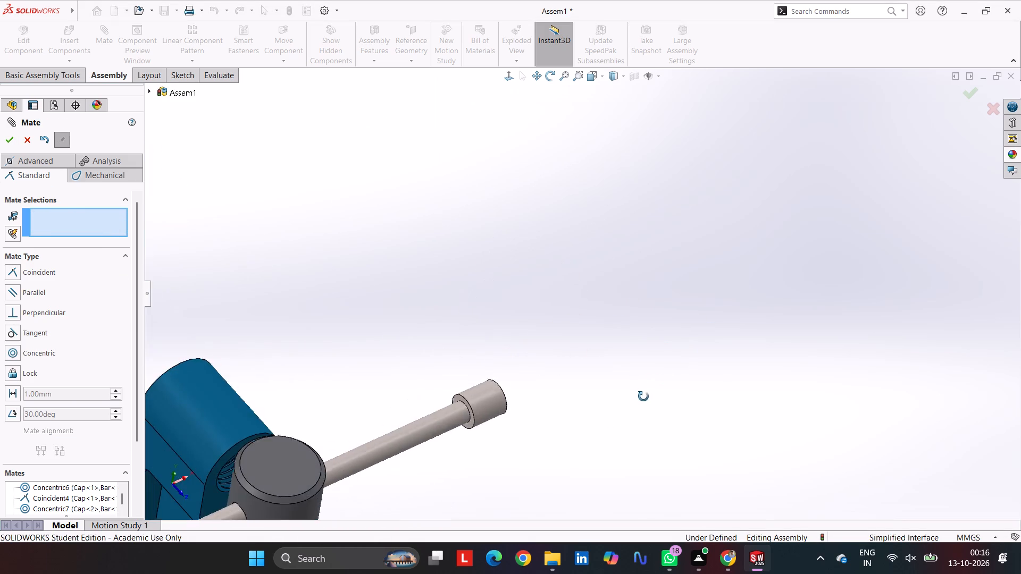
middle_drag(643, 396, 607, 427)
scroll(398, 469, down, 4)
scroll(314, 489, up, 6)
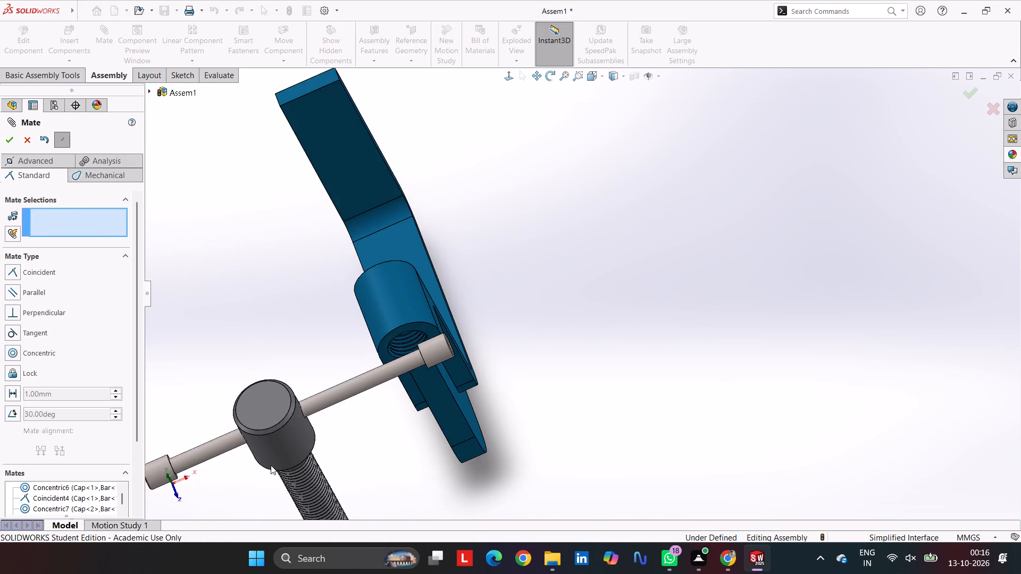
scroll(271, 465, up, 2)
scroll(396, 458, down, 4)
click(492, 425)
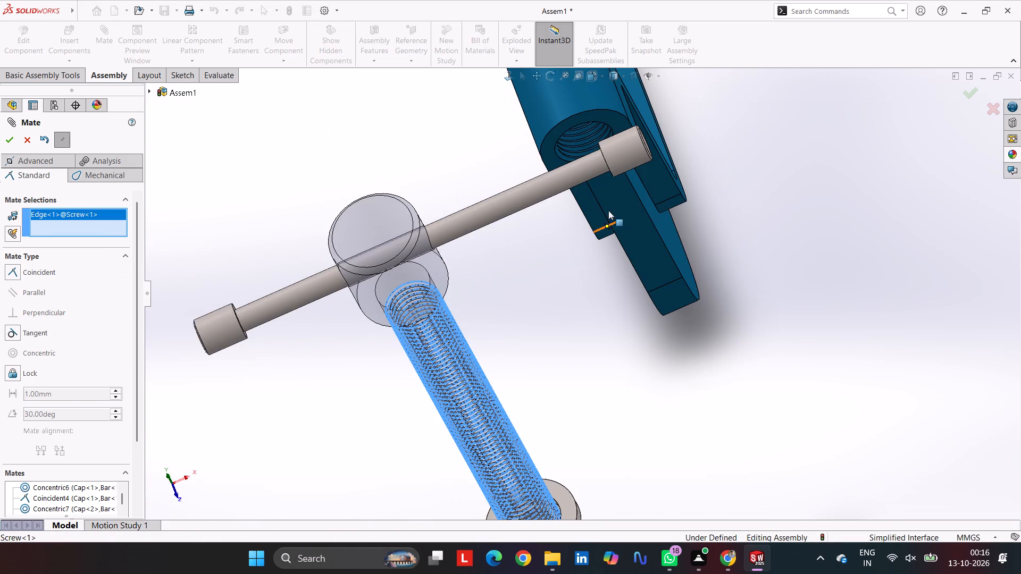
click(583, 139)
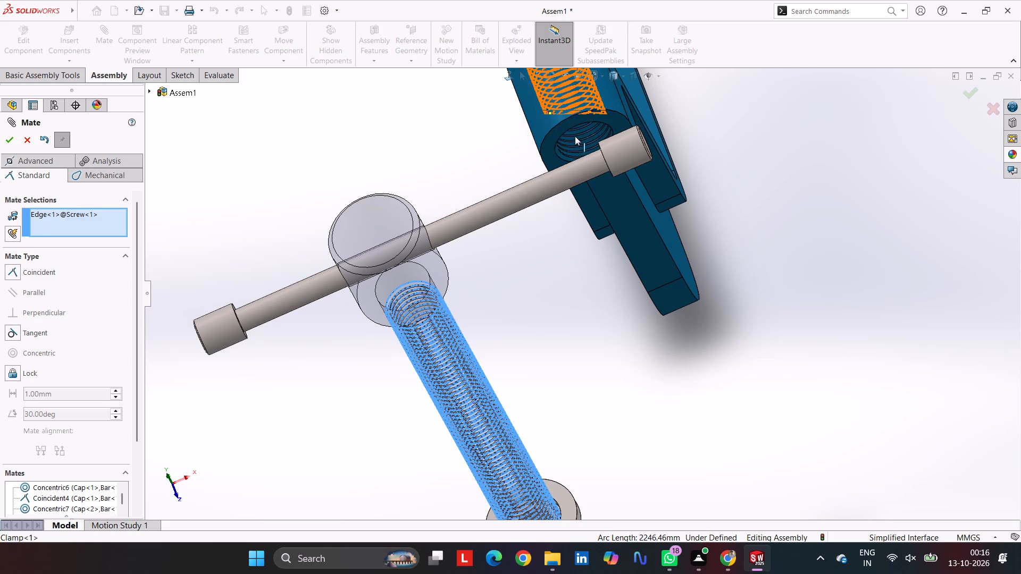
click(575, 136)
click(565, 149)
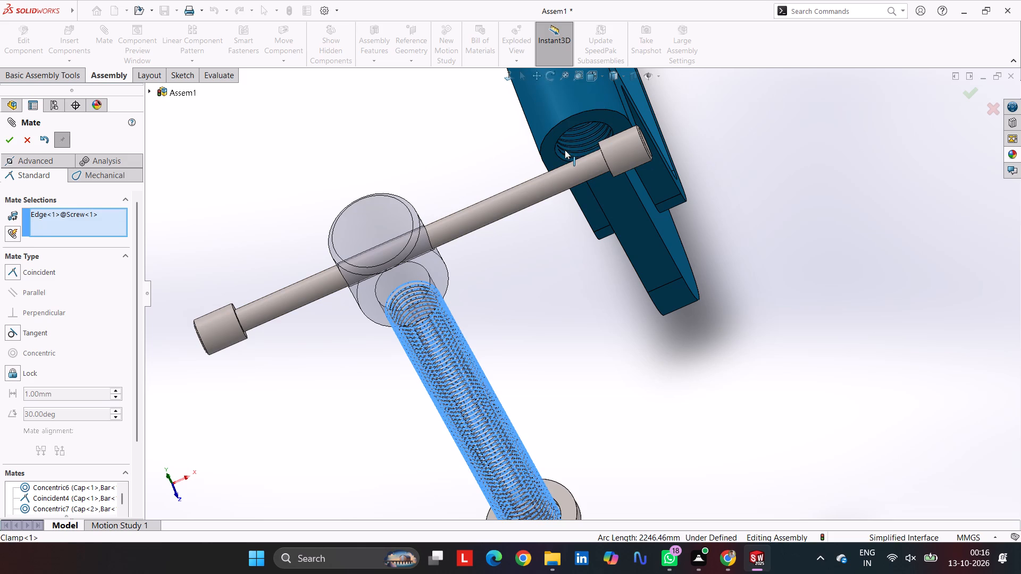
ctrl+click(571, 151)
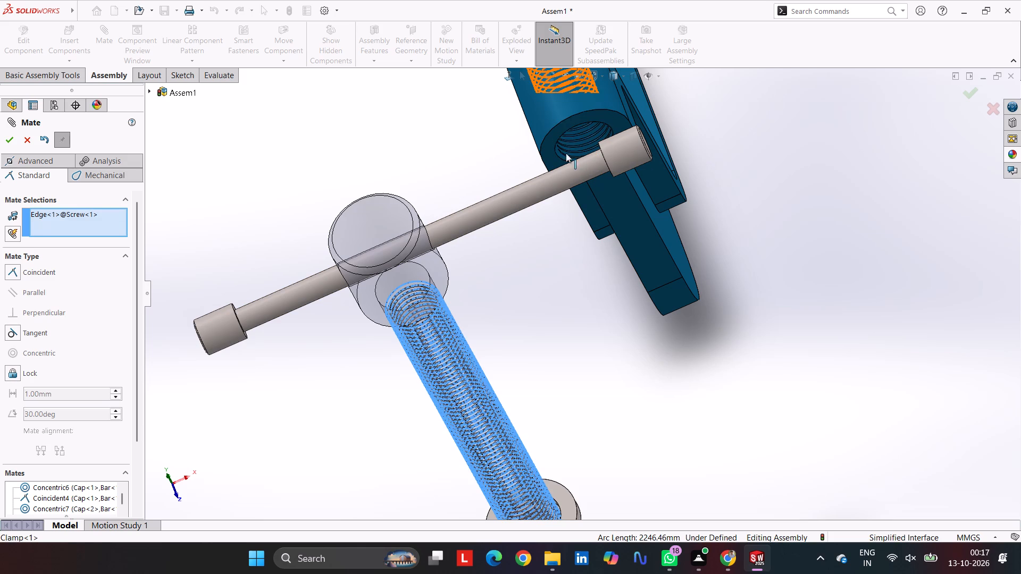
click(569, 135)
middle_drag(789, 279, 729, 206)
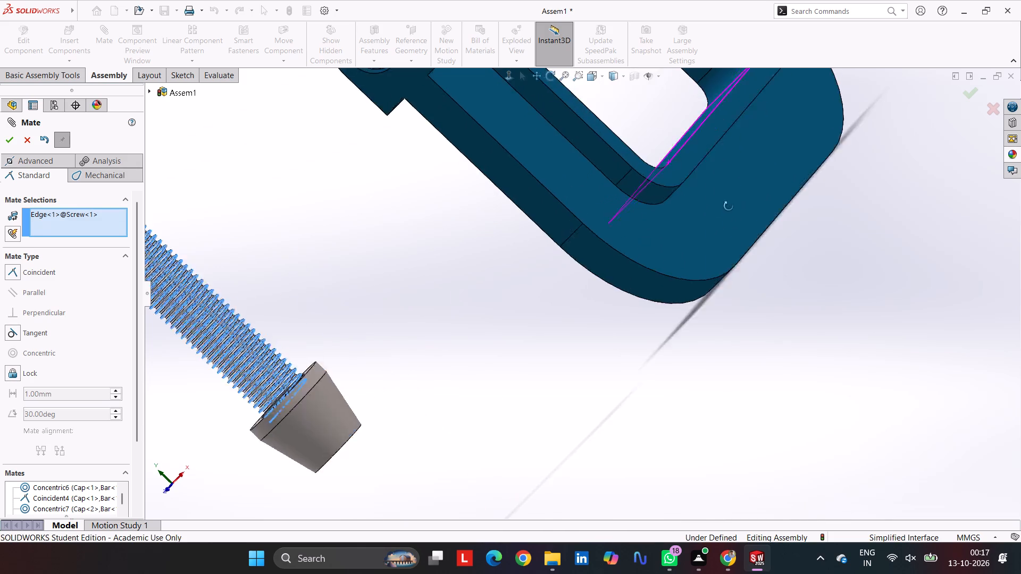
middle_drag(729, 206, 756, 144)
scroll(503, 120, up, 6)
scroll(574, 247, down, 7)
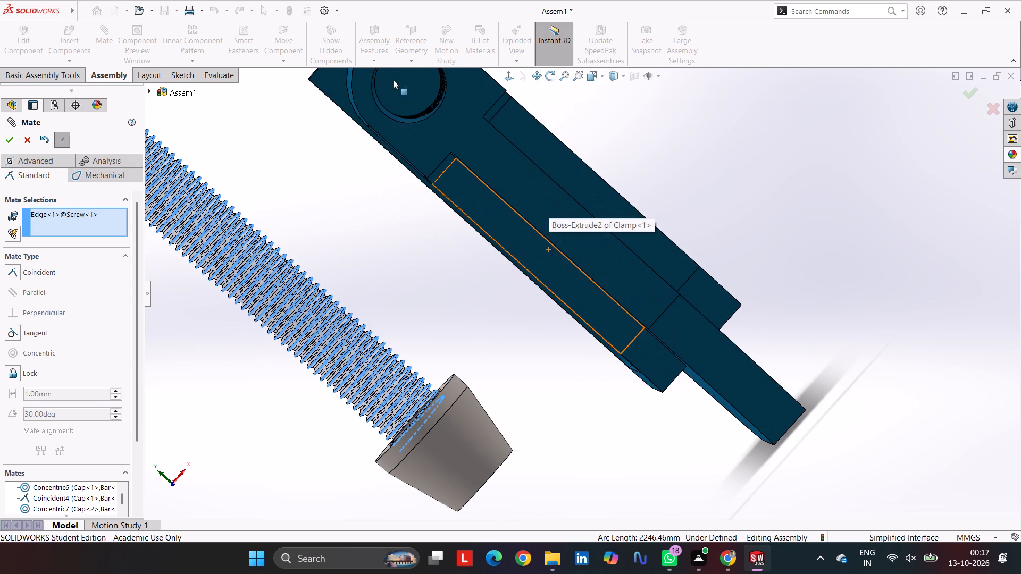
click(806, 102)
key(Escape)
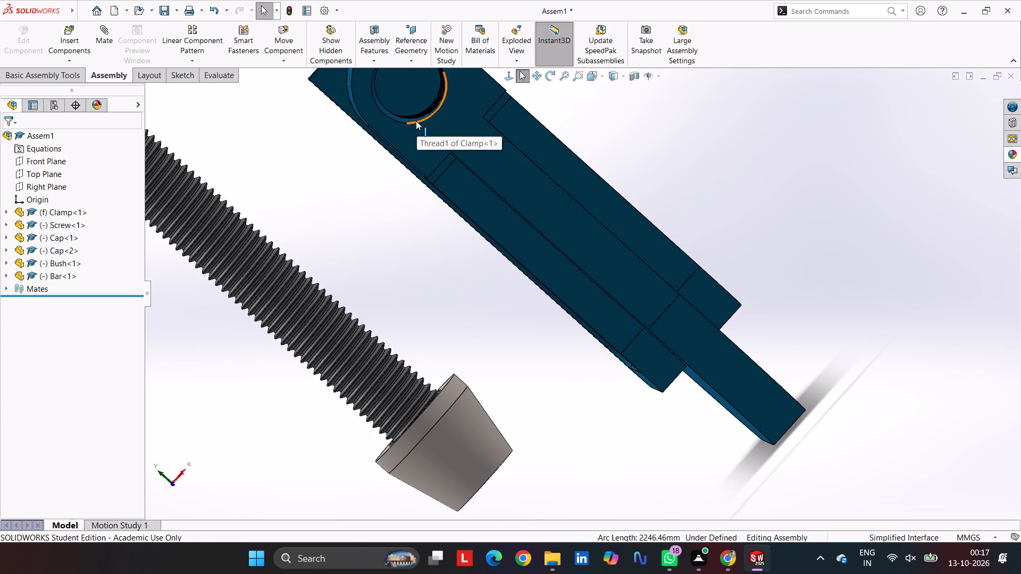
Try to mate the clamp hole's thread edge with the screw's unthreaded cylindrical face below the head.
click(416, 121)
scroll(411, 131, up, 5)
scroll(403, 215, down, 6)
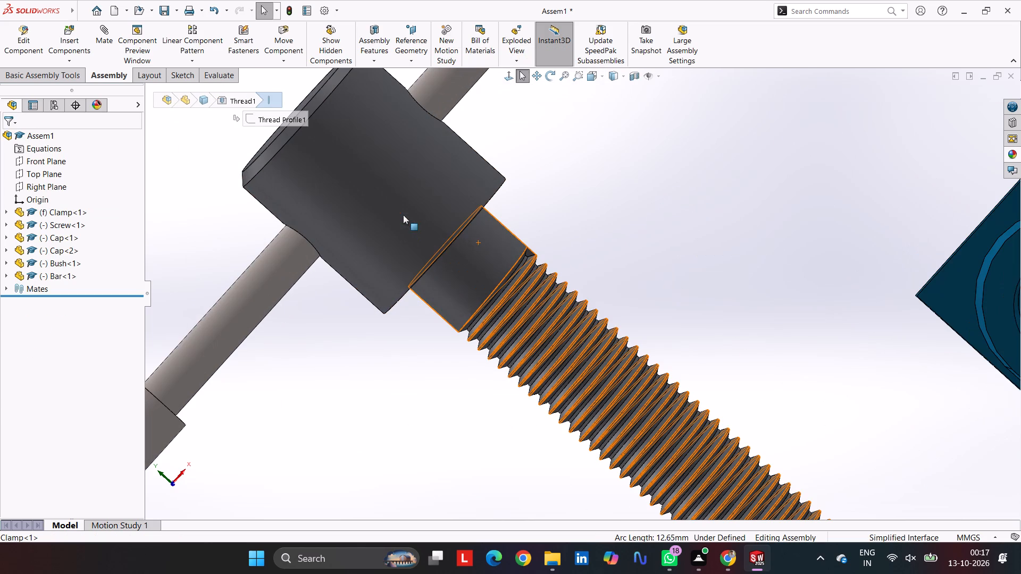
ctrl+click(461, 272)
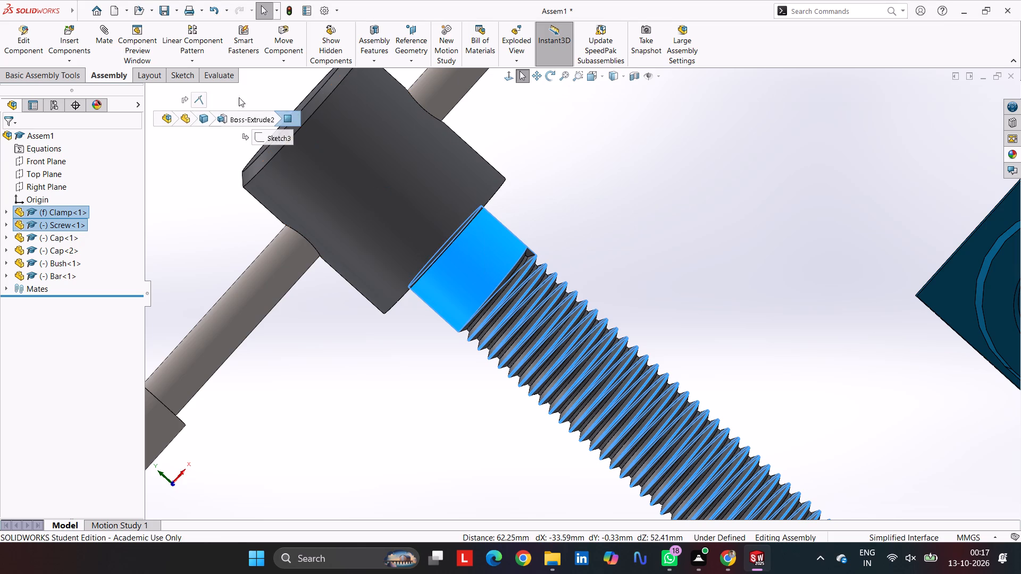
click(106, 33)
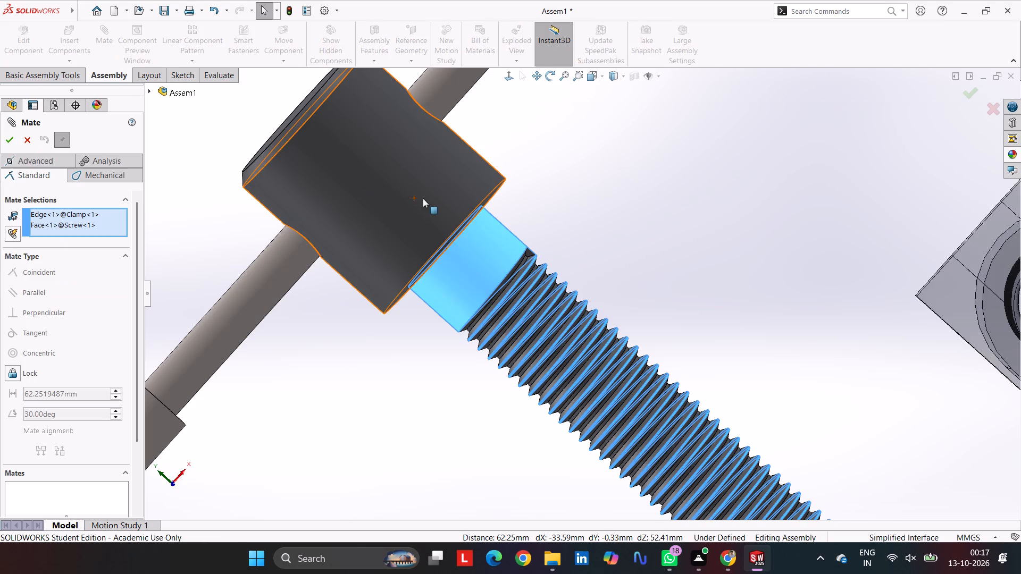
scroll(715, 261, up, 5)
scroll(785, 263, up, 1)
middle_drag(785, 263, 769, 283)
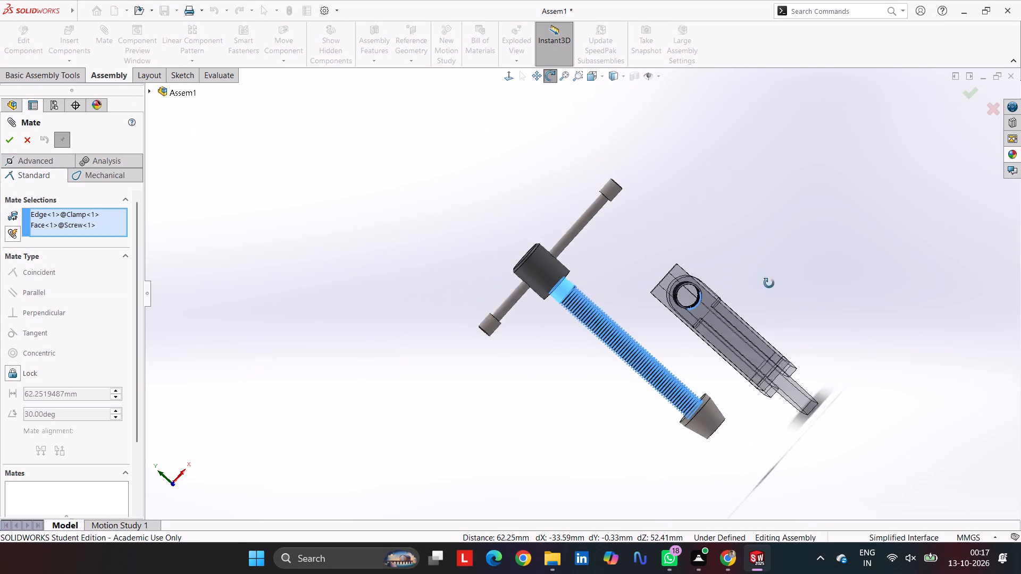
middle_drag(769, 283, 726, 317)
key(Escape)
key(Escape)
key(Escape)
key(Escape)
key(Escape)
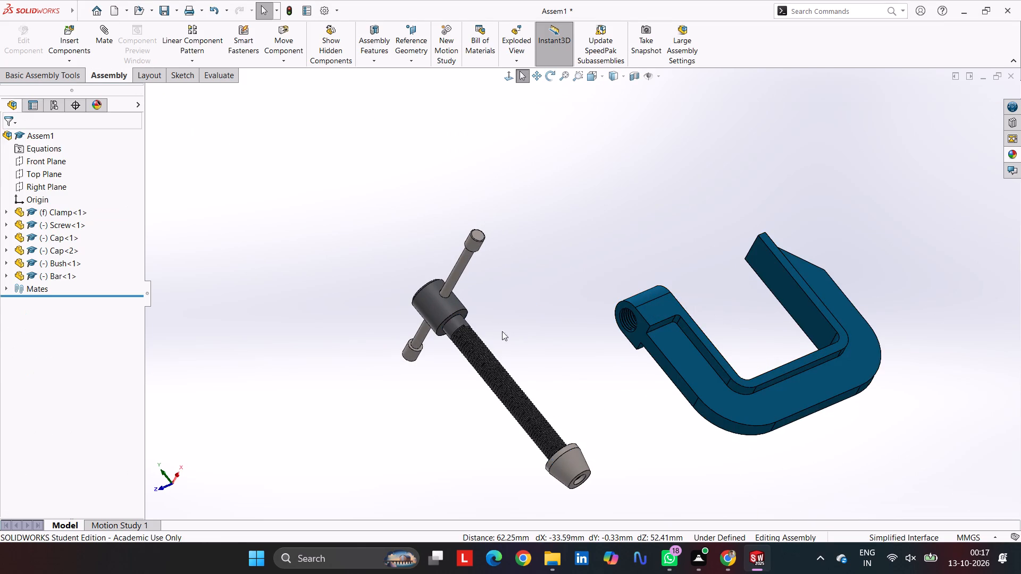
Move the screw with its bush, bar and caps to a free spot beside the clamp.
scroll(498, 337, down, 1)
drag(540, 436, 554, 399)
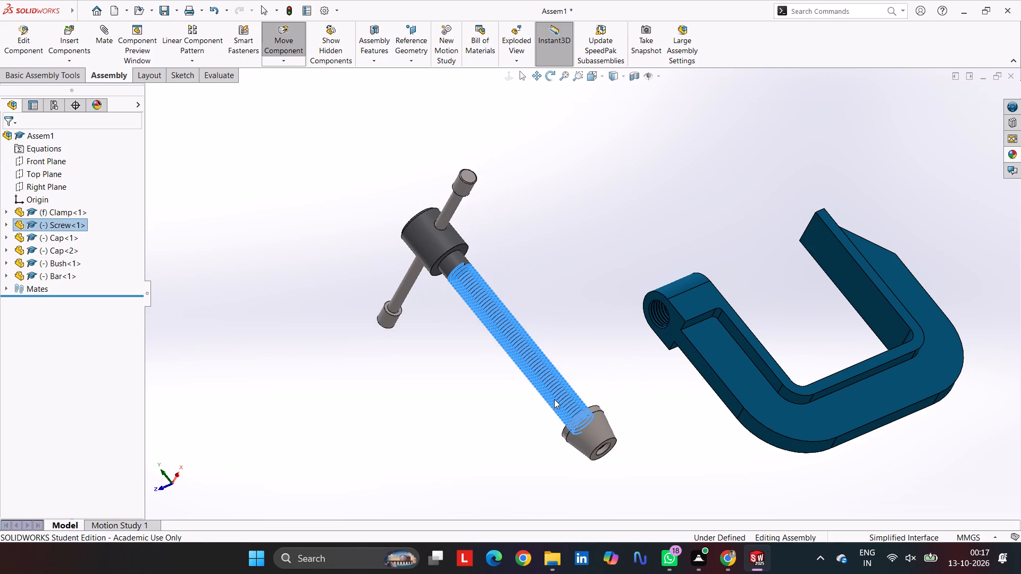
drag(554, 399, 536, 413)
click(558, 274)
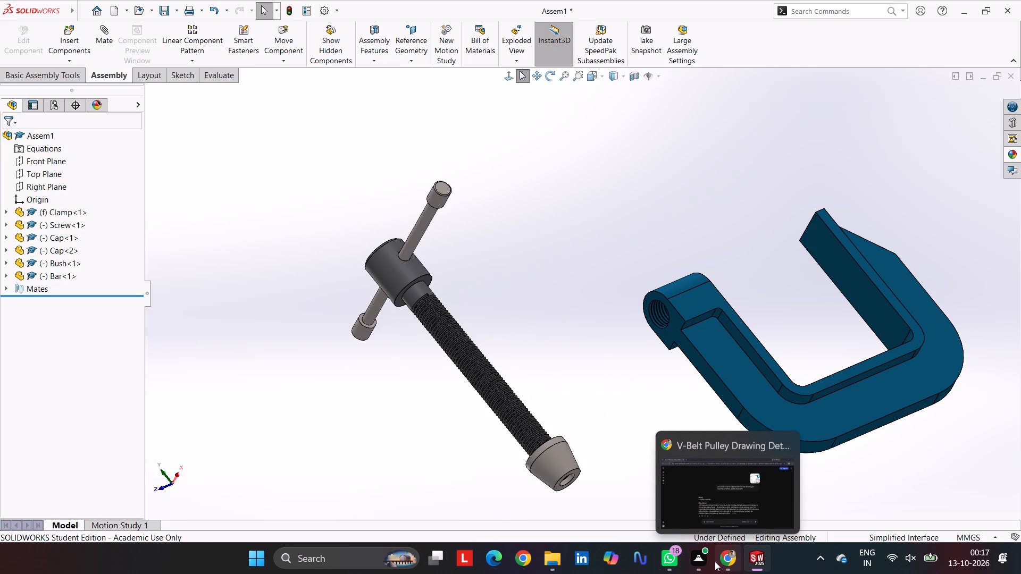
Switch to the Screw part, delete its Thread1 feature and save the part.
click(667, 507)
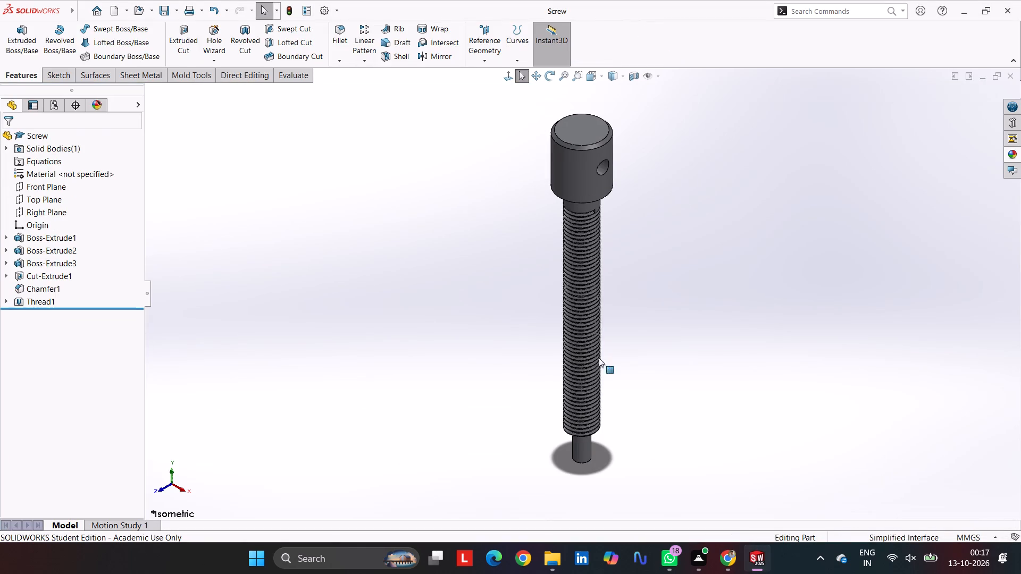
click(584, 357)
key(Delete)
key(Delete)
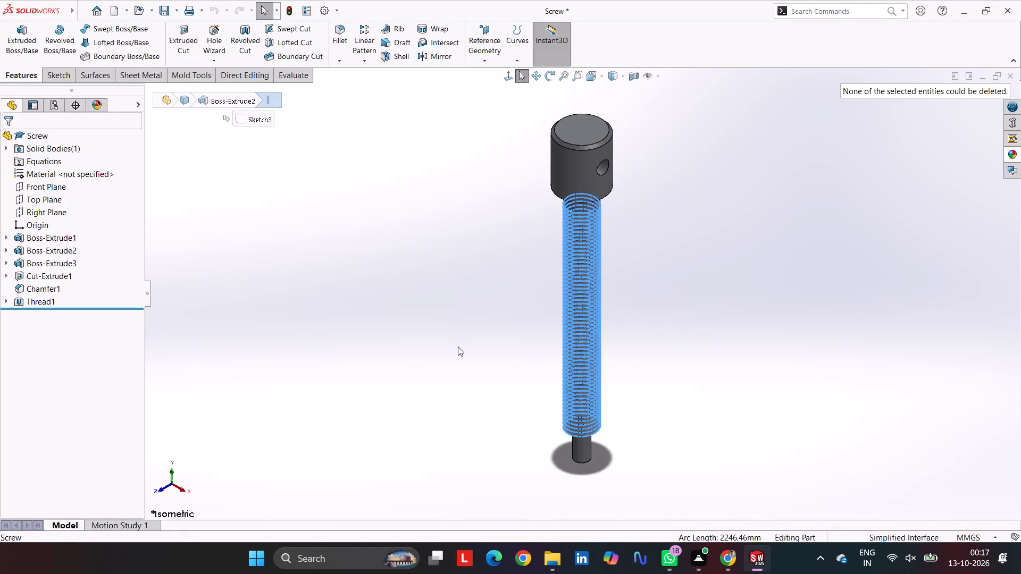
drag(448, 352, 442, 355)
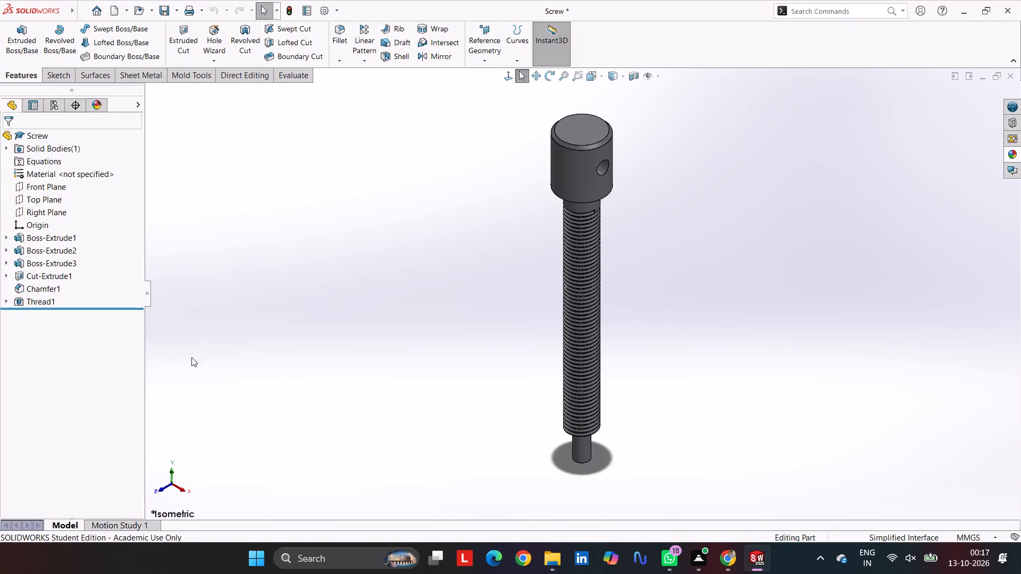
click(45, 301)
key(Delete)
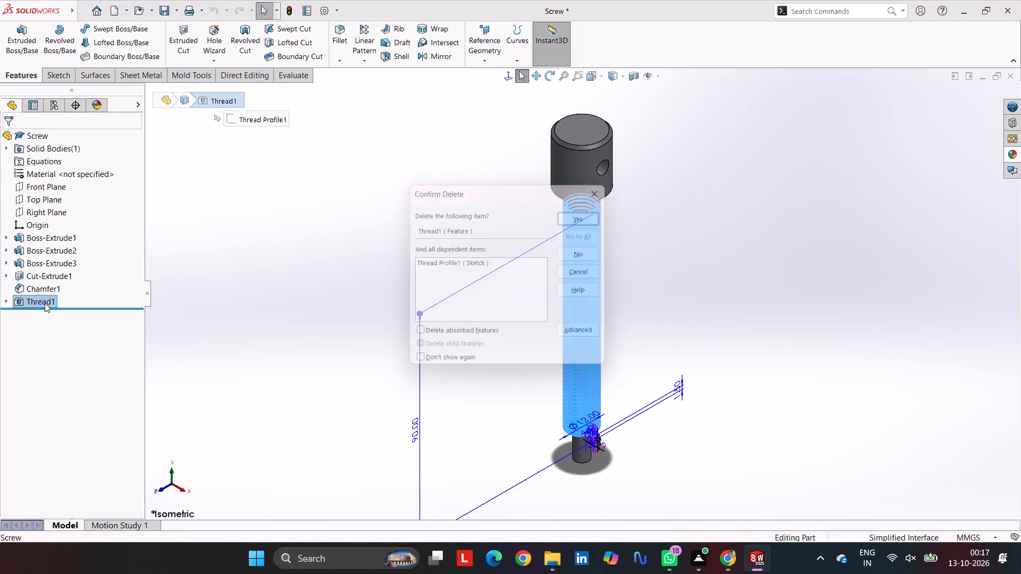
click(584, 207)
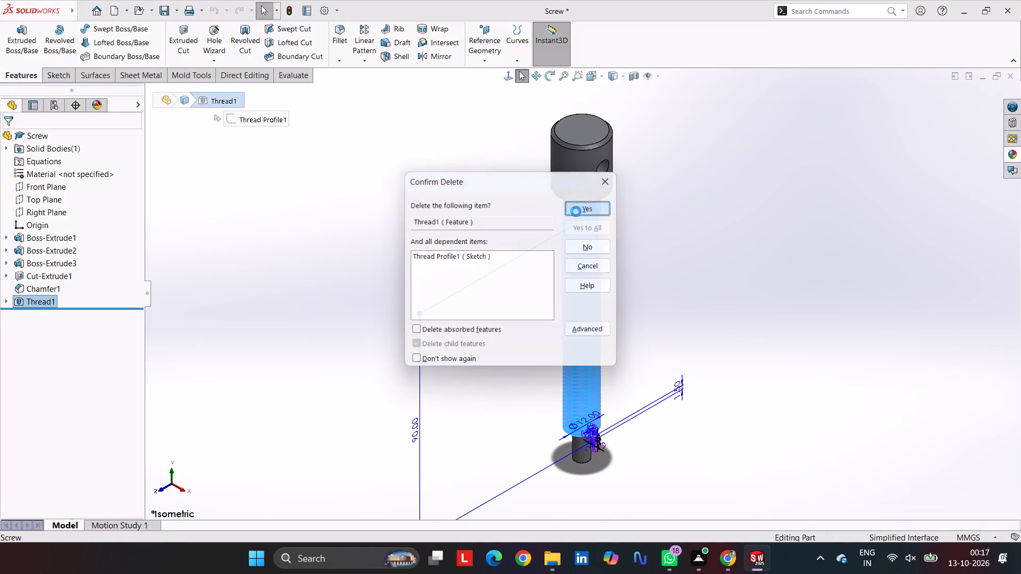
click(410, 266)
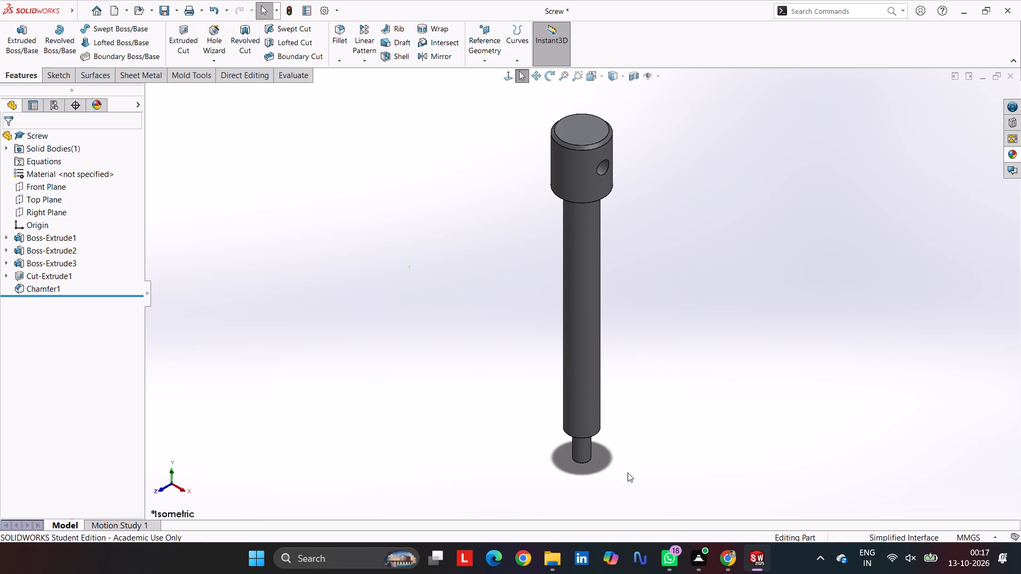
key(ctrl+s)
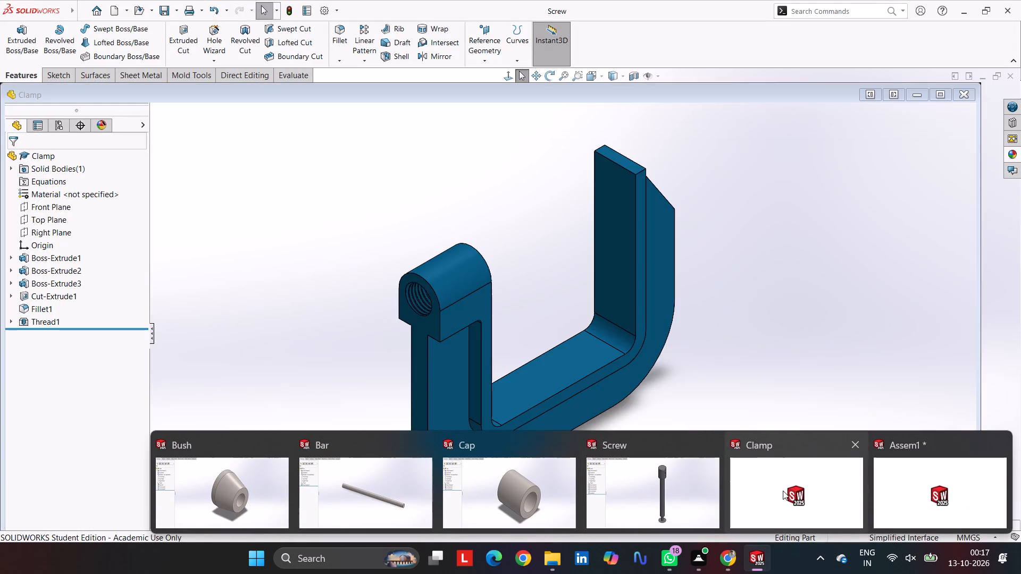
Switch to the Clamp part and delete the Thread1 feature from its hole.
click(801, 499)
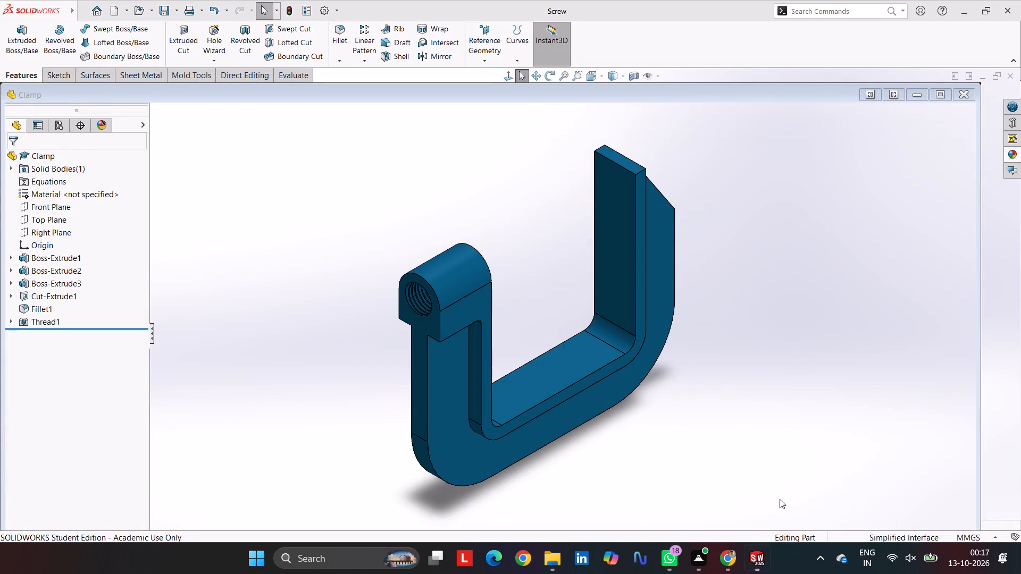
scroll(438, 264, down, 5)
click(517, 266)
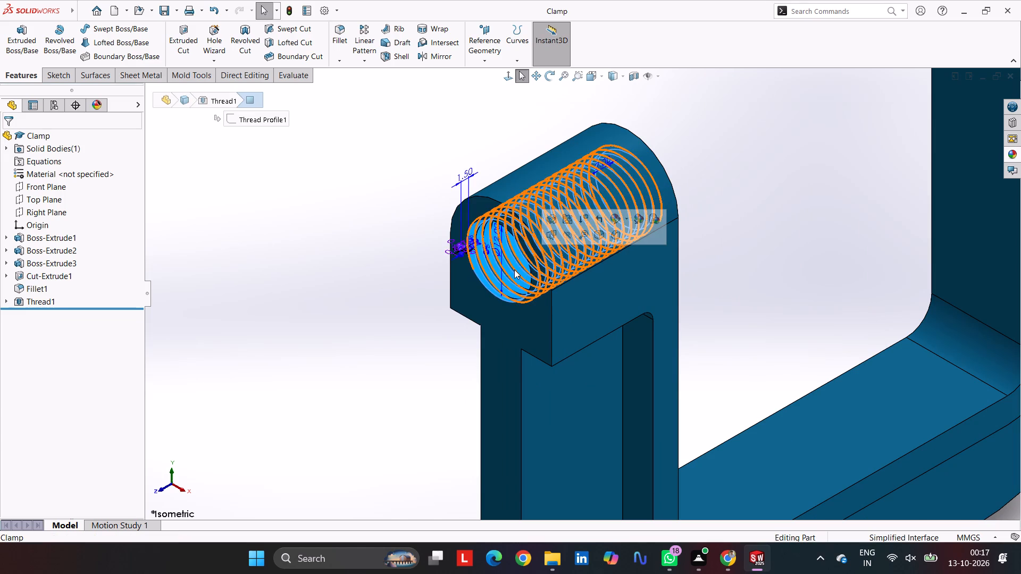
key(Delete)
key(Return)
scroll(522, 299, up, 2)
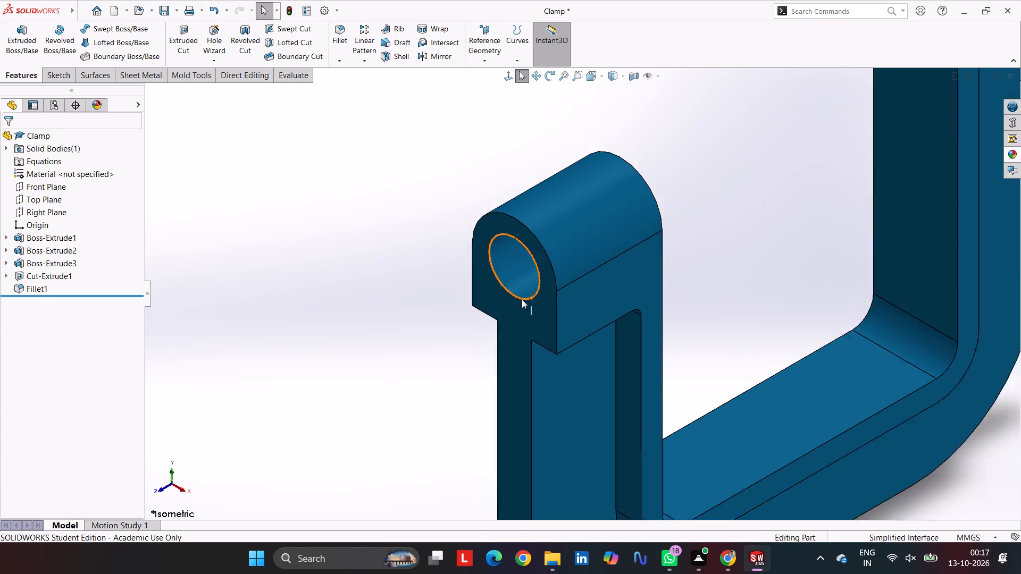
scroll(522, 299, up, 5)
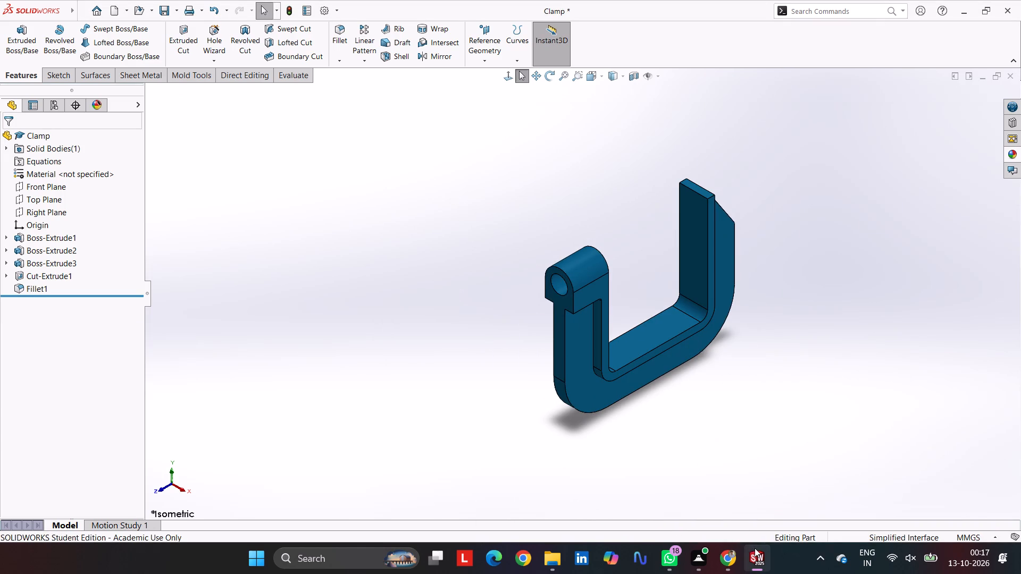
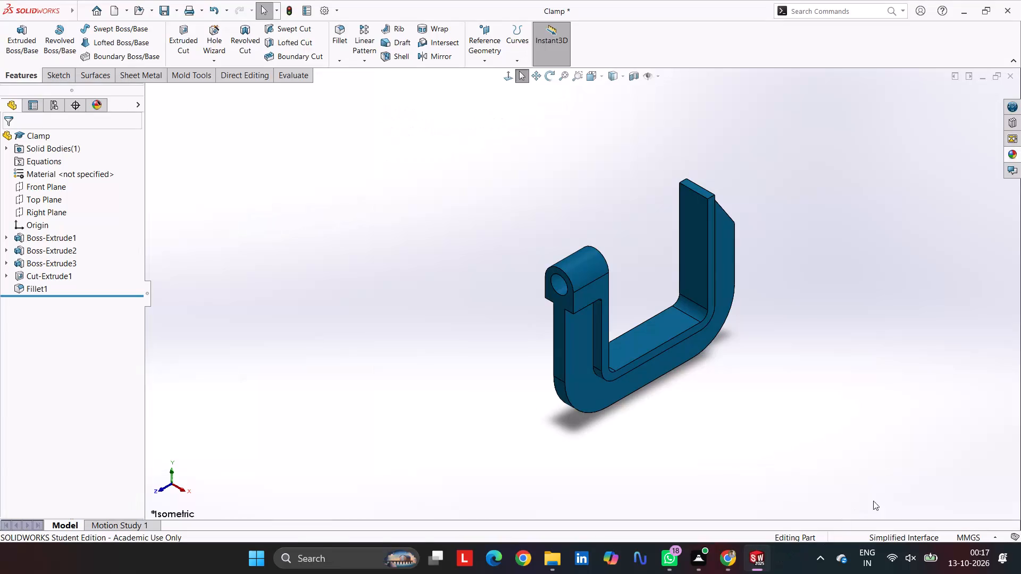
Switch from the clamp part to the assembly and mate the screw's shaft concentric with the clamp's round hole.
click(727, 427)
scroll(589, 323, down, 8)
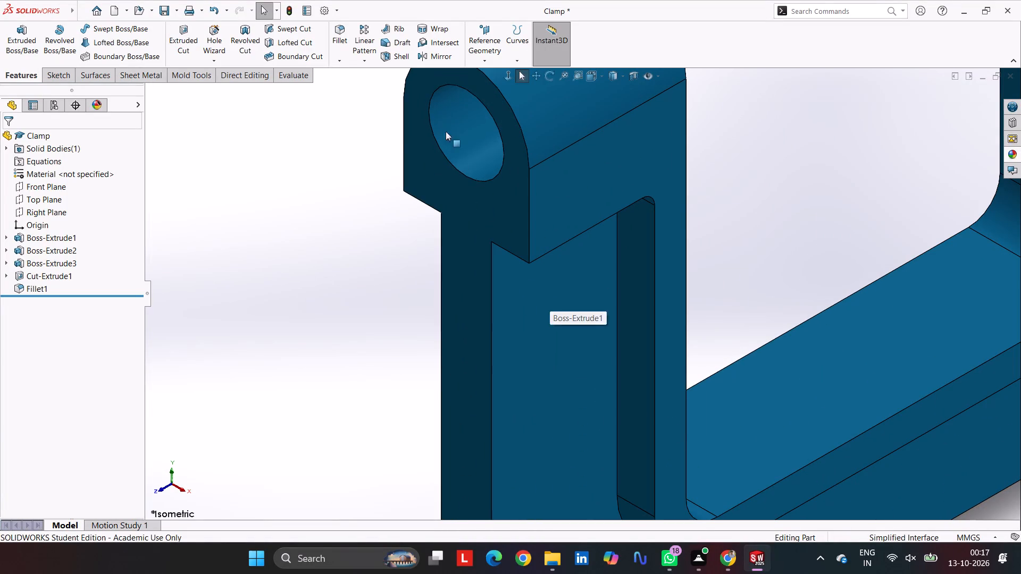
click(446, 115)
scroll(547, 267, up, 5)
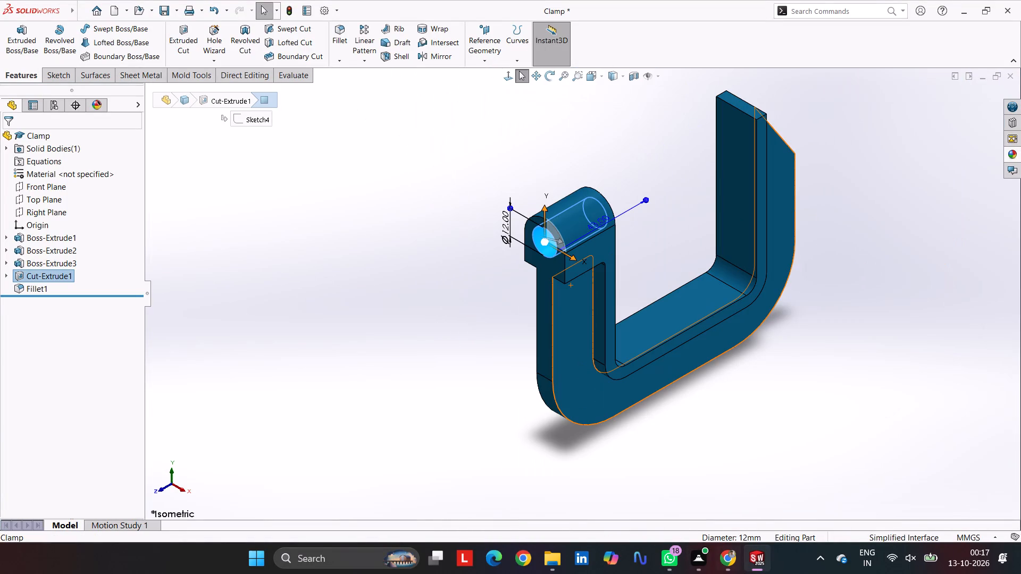
click(934, 483)
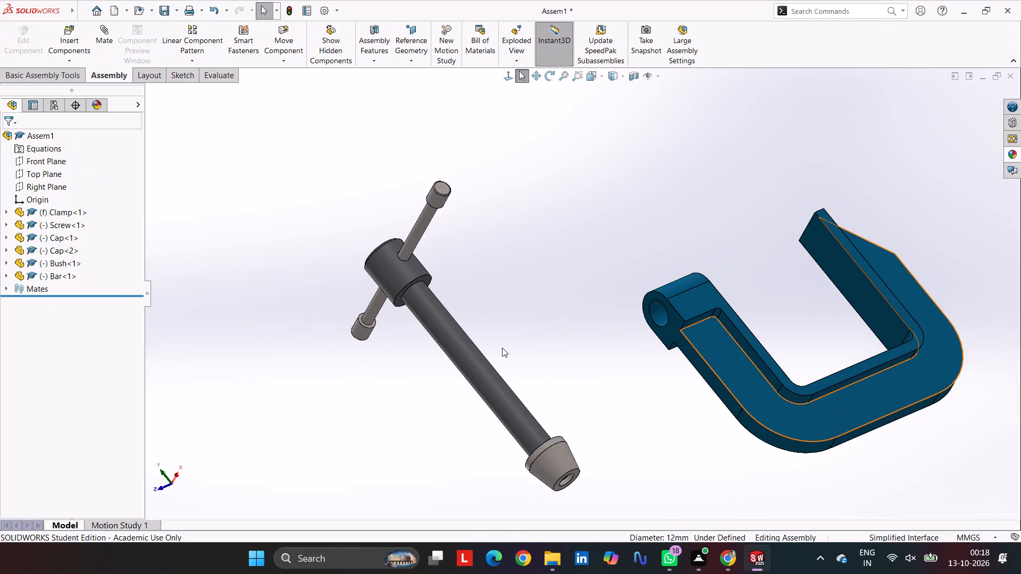
scroll(612, 337, down, 3)
click(398, 414)
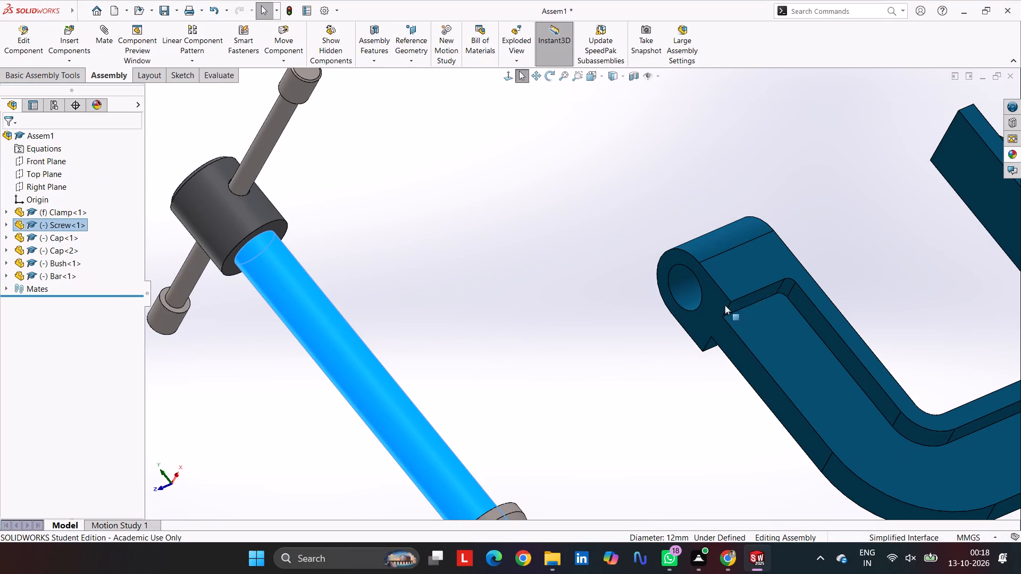
ctrl+click(688, 291)
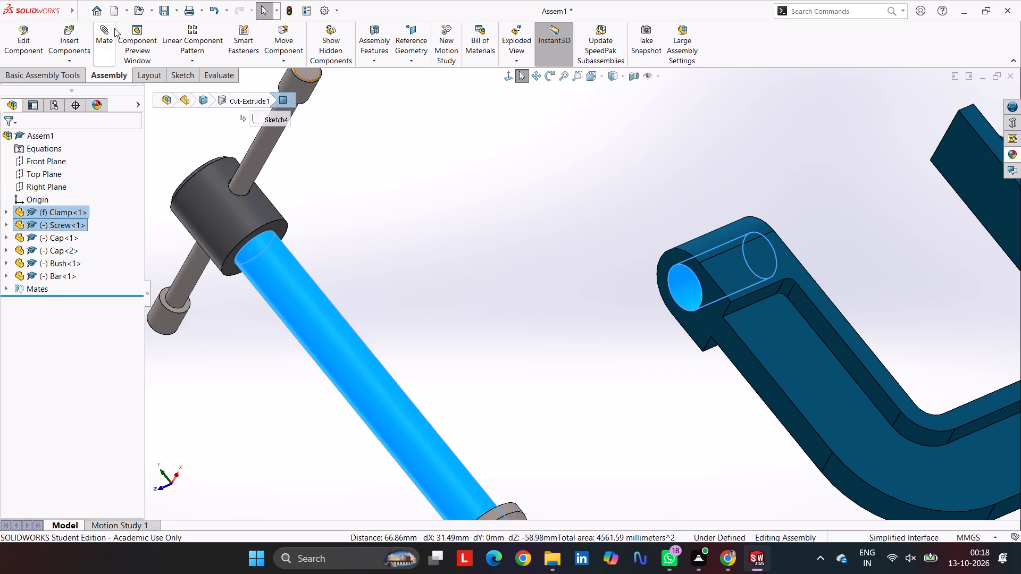
click(99, 31)
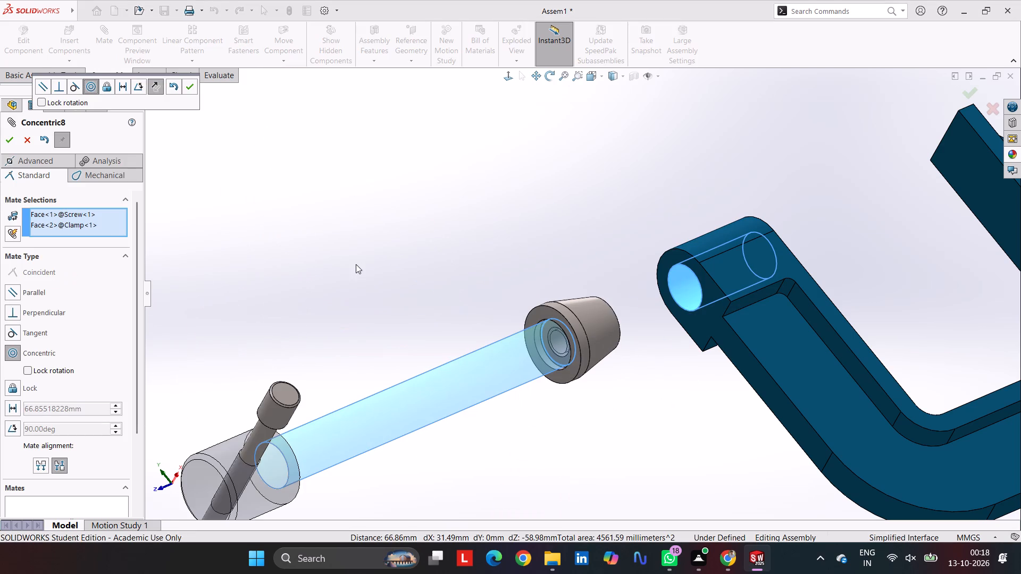
click(6, 137)
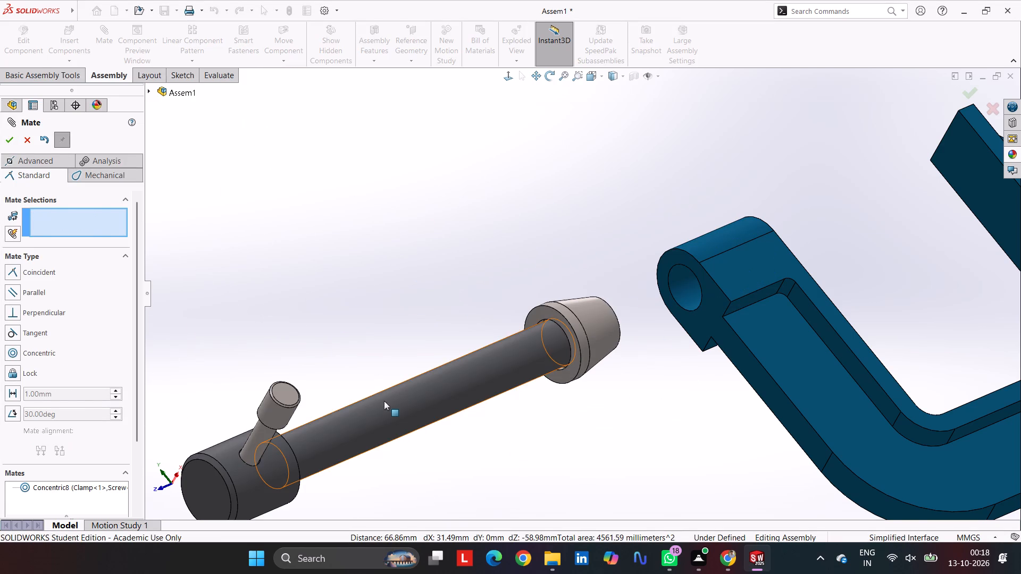
Slide the screw with its handle and bush along the mated axis through the clamp hole toward the fixed jaw.
drag(385, 405, 771, 275)
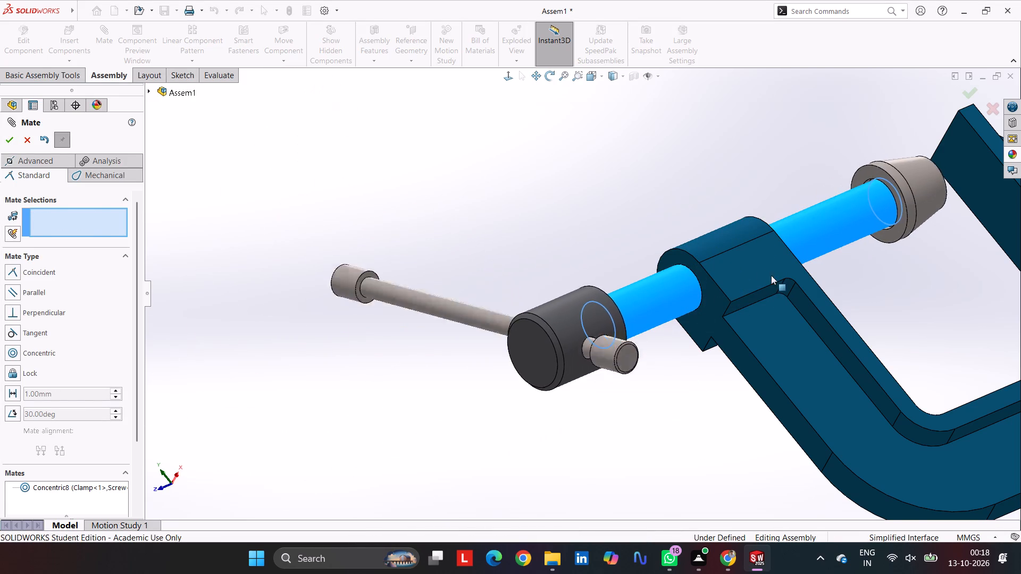
drag(771, 275, 763, 259)
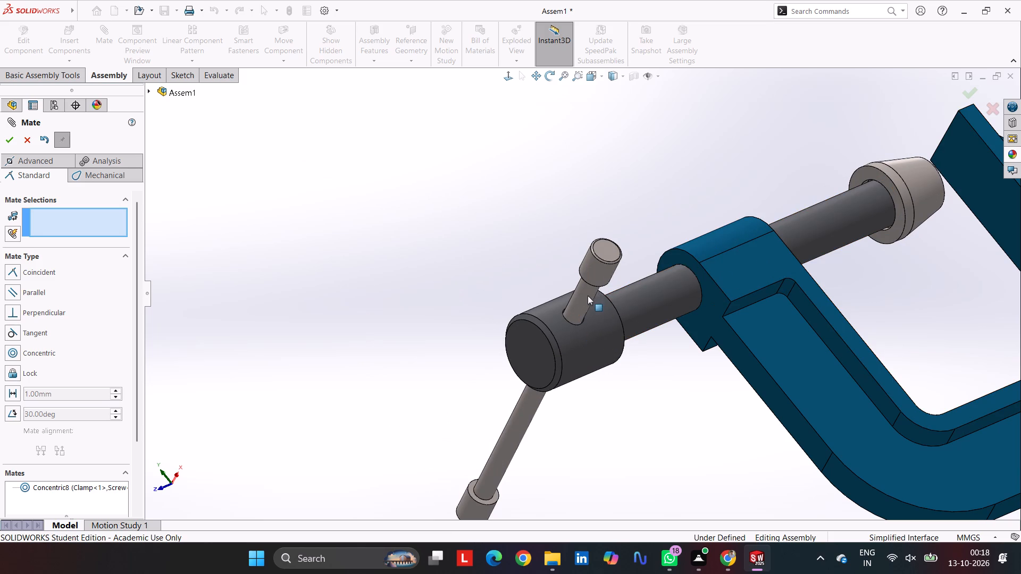
drag(584, 299, 625, 200)
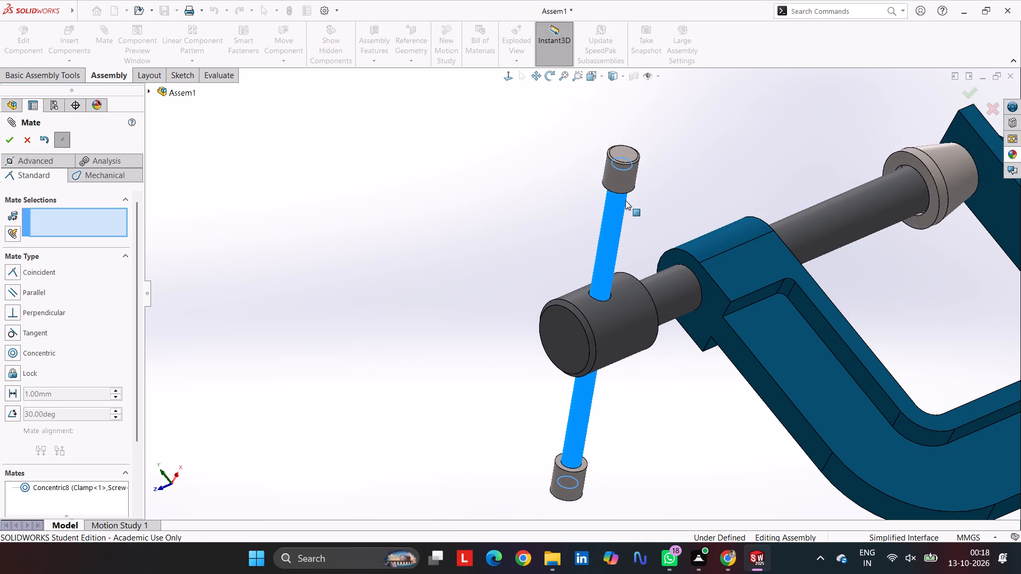
drag(625, 200, 599, 229)
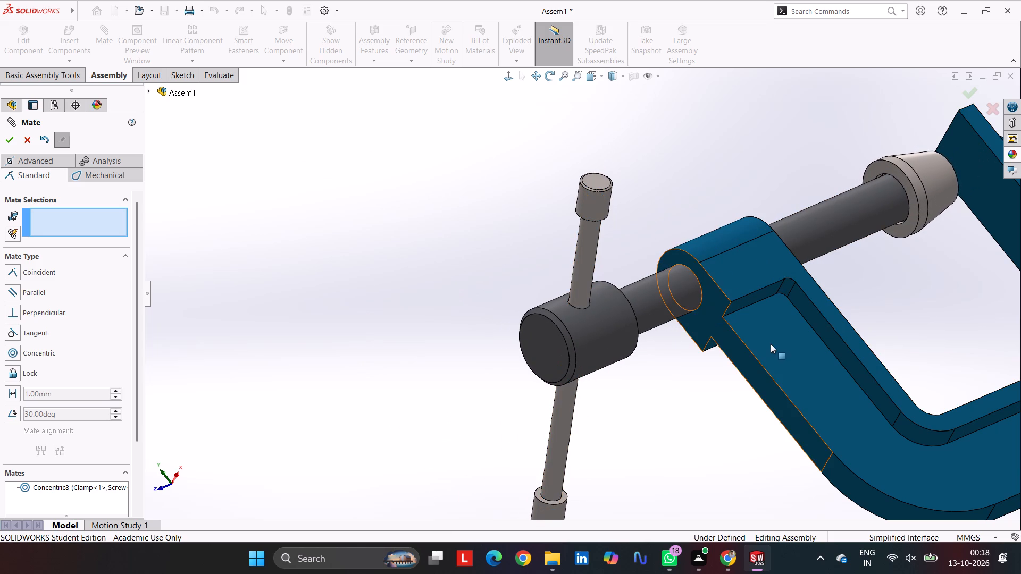
In isometric view, turn the handle bar and back the screw off so the tapered bush sits slightly clear of the fixed jaw.
key(ctrl+7)
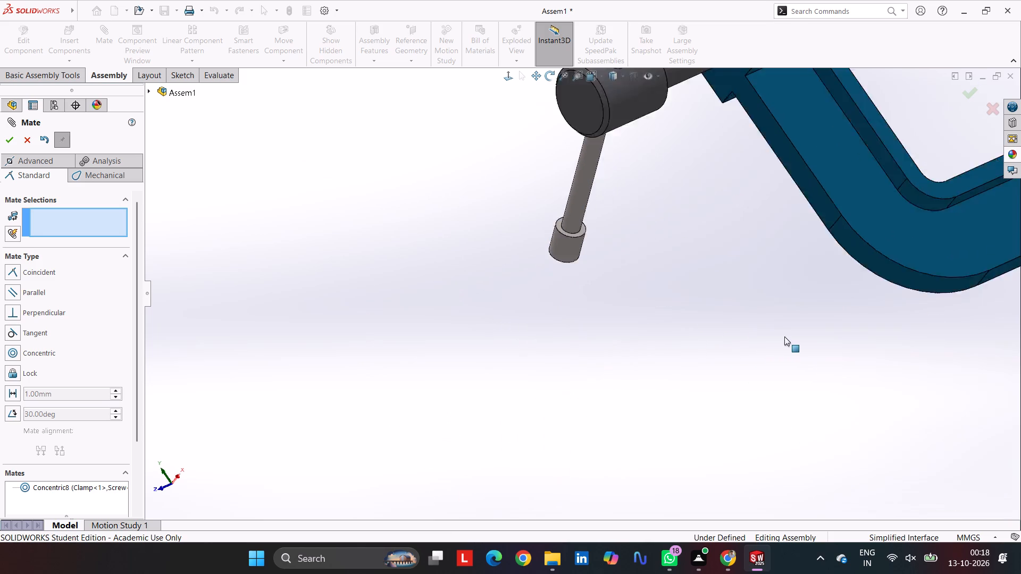
click(756, 365)
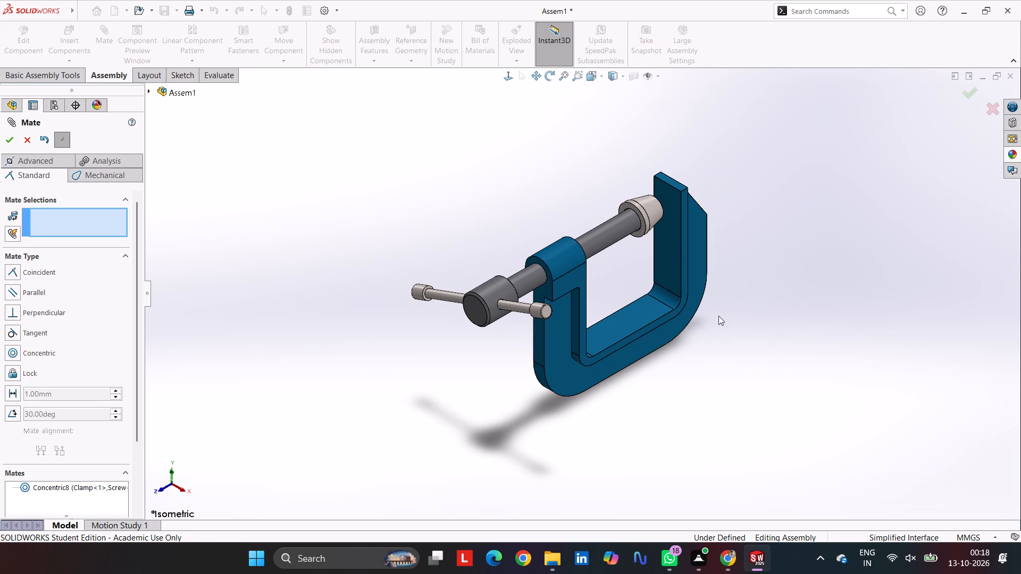
drag(537, 308, 543, 344)
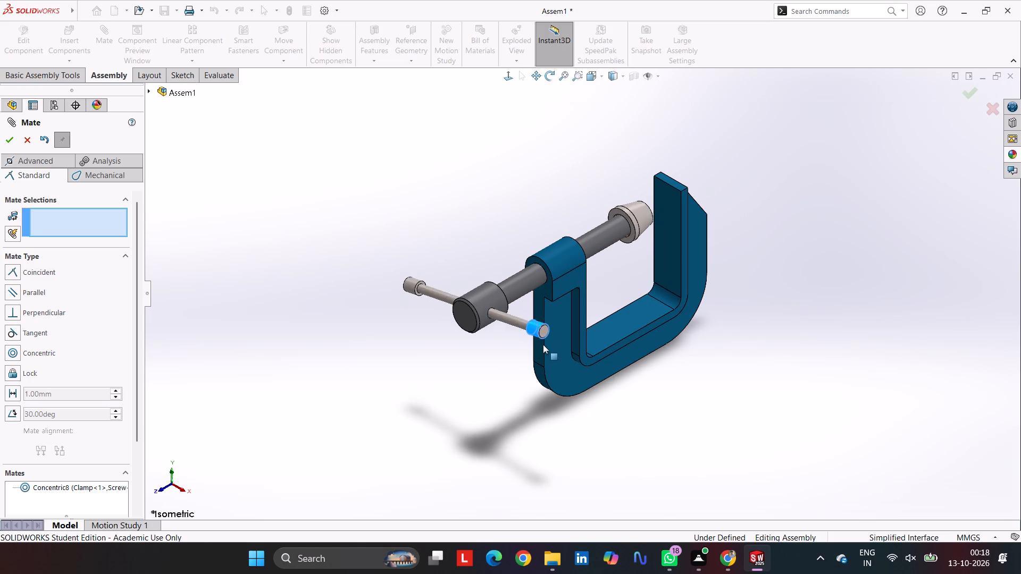
drag(543, 344, 552, 347)
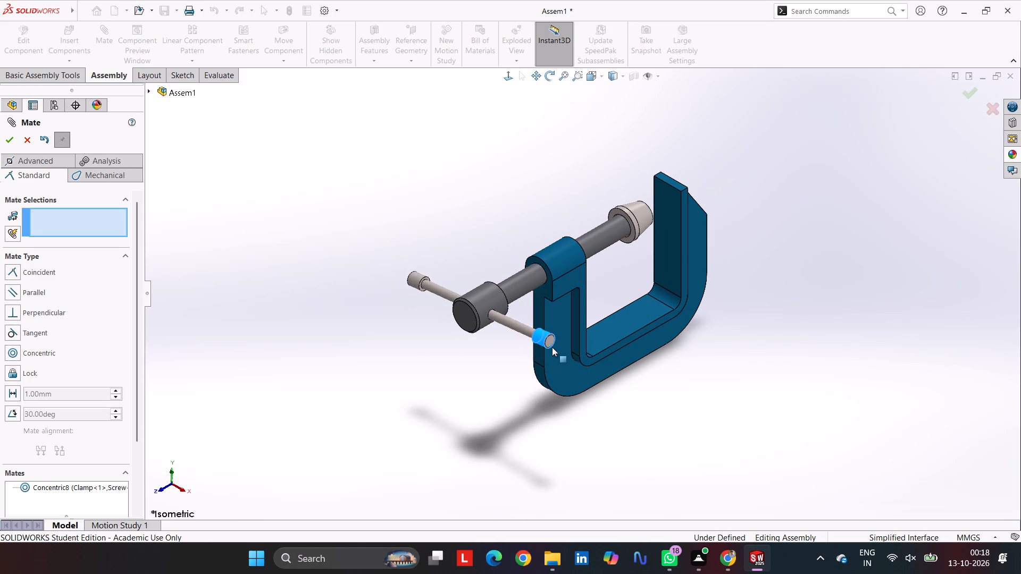
drag(552, 347, 580, 412)
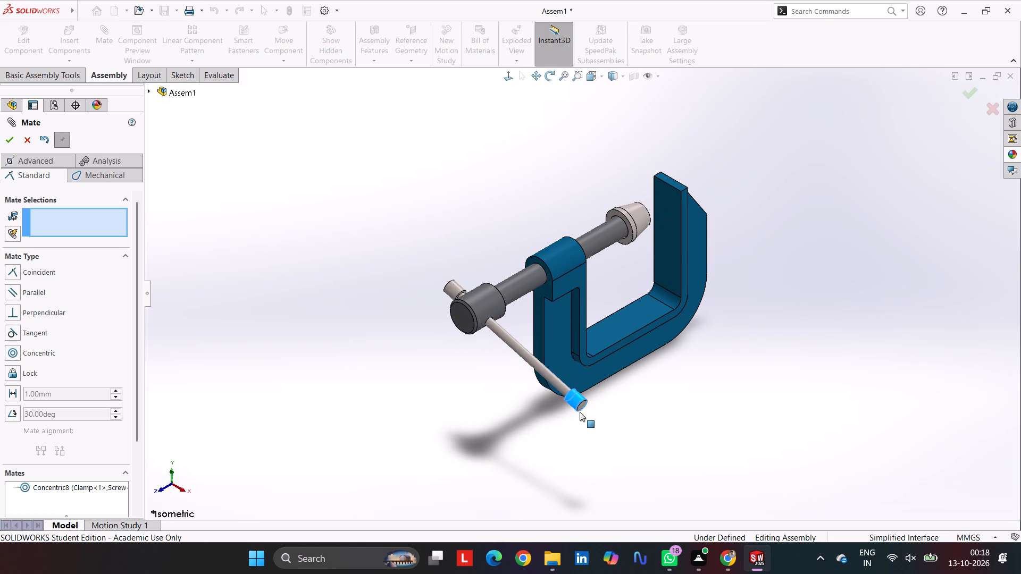
drag(580, 412, 554, 360)
click(675, 392)
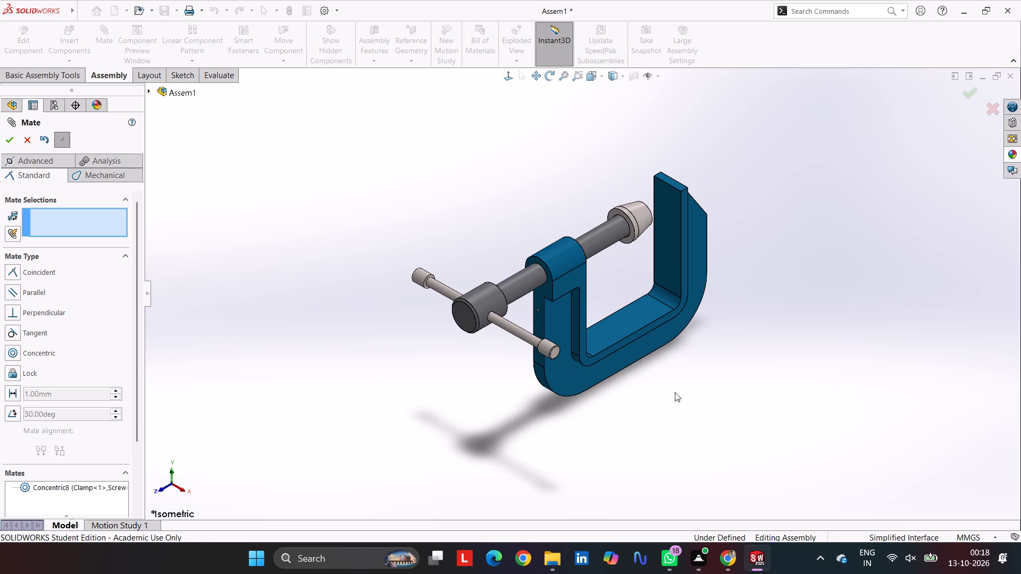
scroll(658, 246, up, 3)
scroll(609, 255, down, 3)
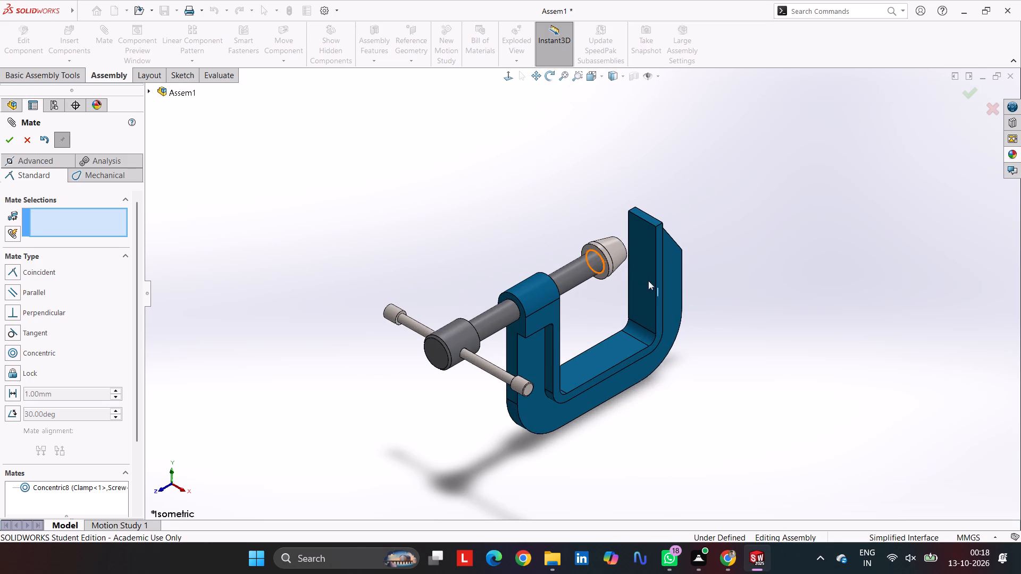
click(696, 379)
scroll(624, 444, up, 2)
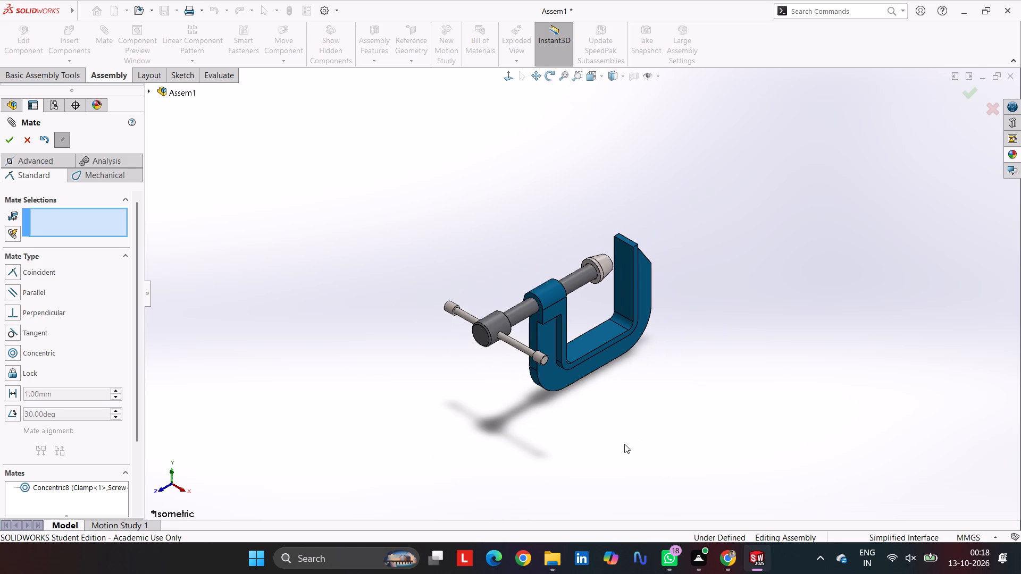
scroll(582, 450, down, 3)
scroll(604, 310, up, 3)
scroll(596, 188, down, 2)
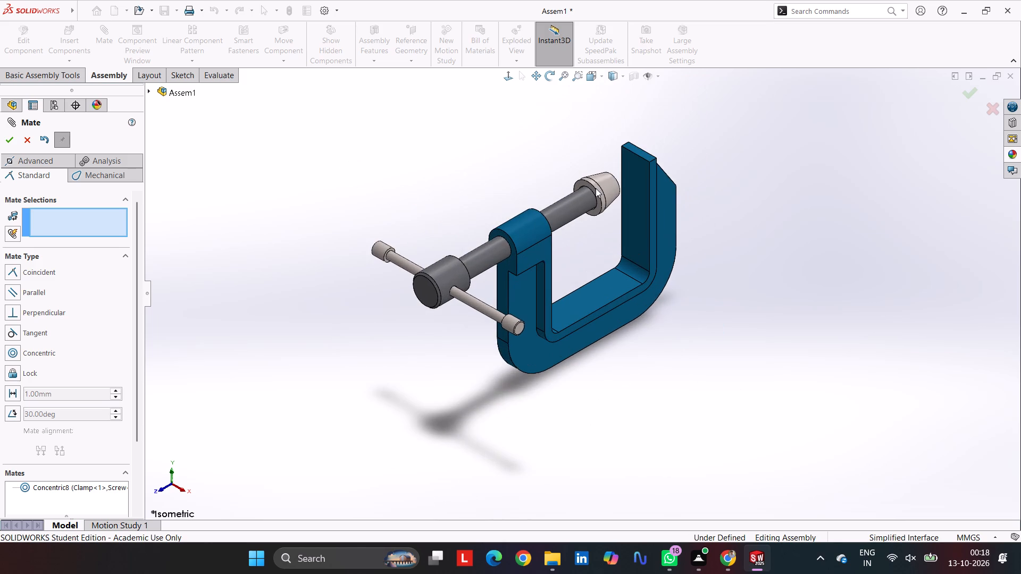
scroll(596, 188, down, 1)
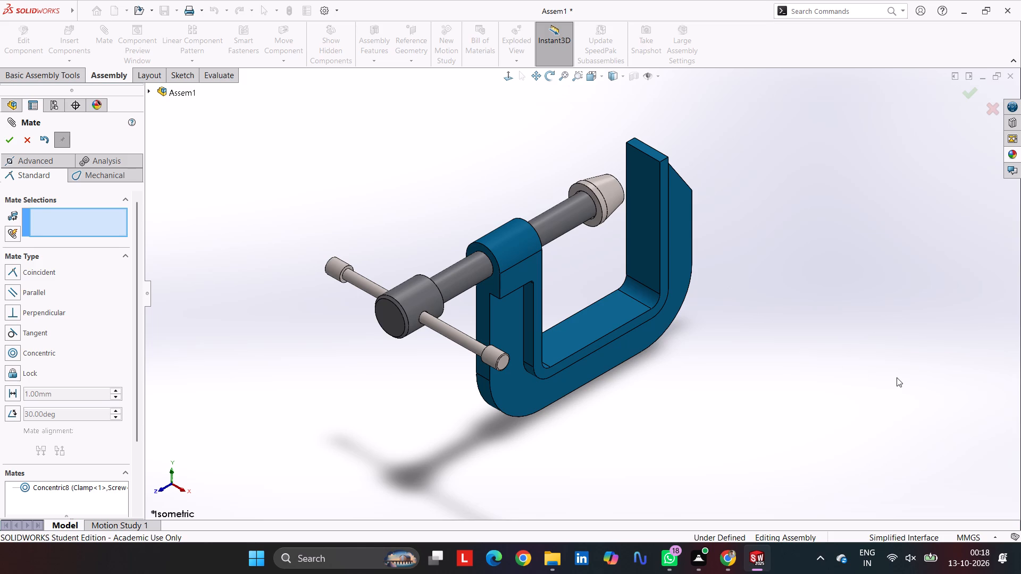
Finish mating and save the assembly as "C clamp Assembly" in the C clamp Assembly folder, including the modified clamp part.
key(ctrl+s)
key(ctrl+s)
key(ctrl+s)
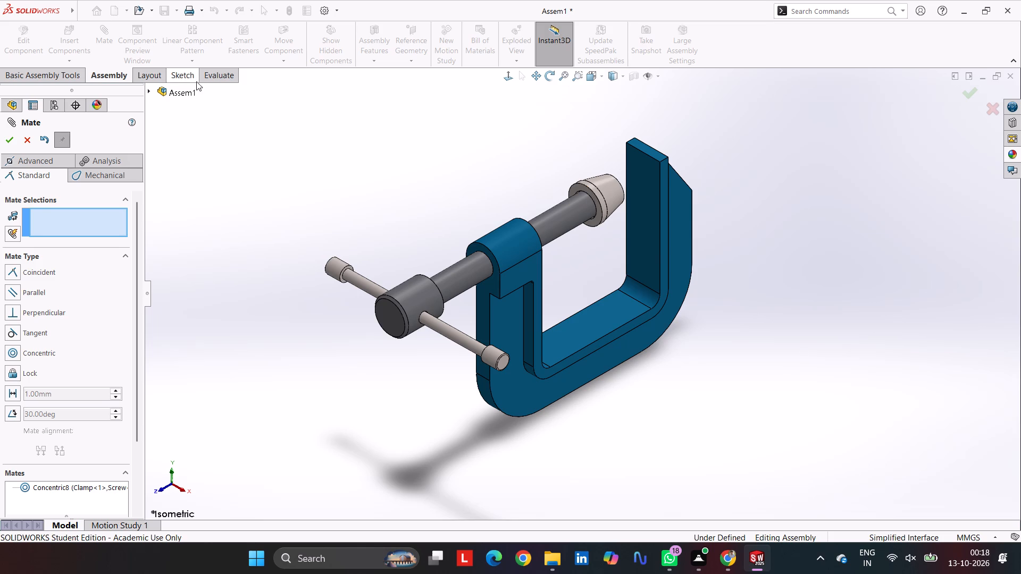
click(2, 142)
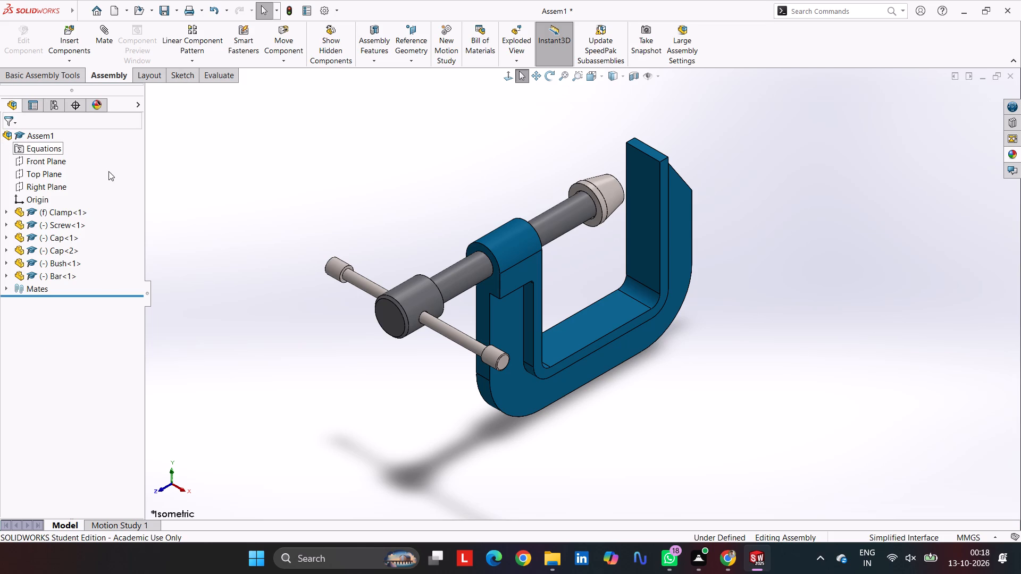
key(ctrl+s)
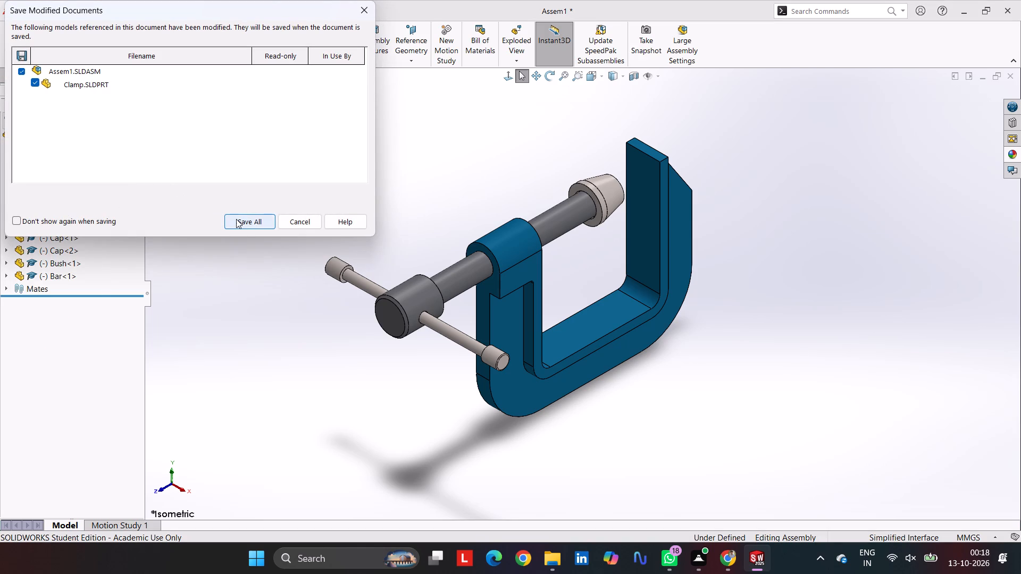
click(236, 219)
click(490, 230)
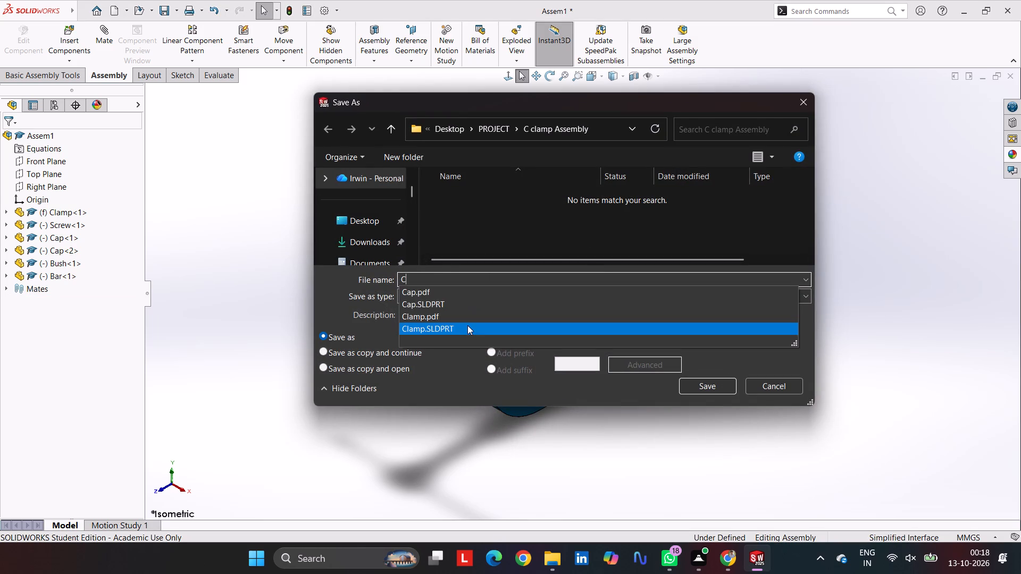
text(clamp)
key(space)
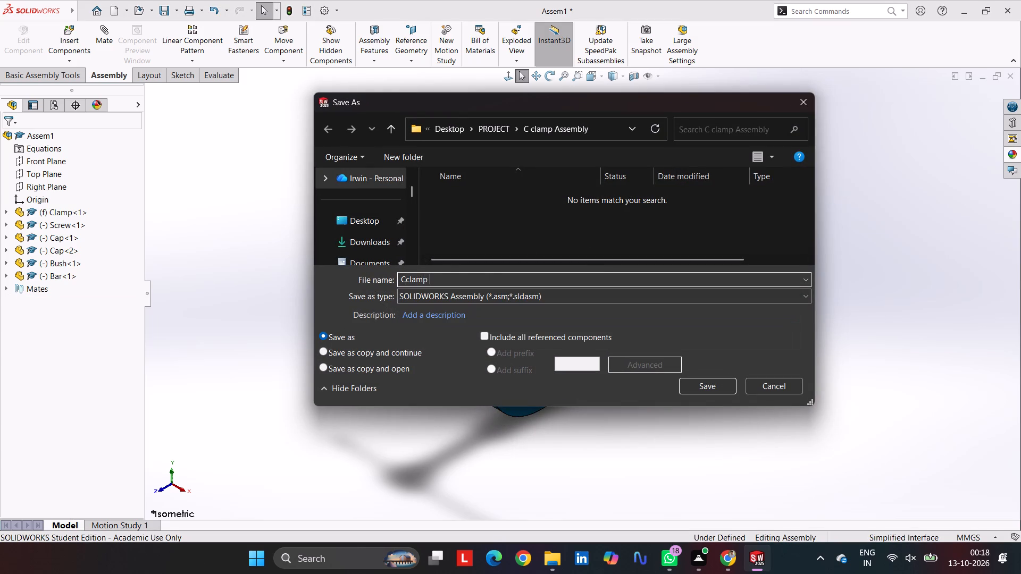
key(Left)
key(Left)
key(Left)
key(Left)
key(Left)
key(Left)
key(space)
key(Right)
key(Right)
key(Right)
key(Right)
key(Right)
key(Right)
key(Right)
key(Right)
key(Right)
key(Right)
key(Right)
key(a)
text(ssemly)
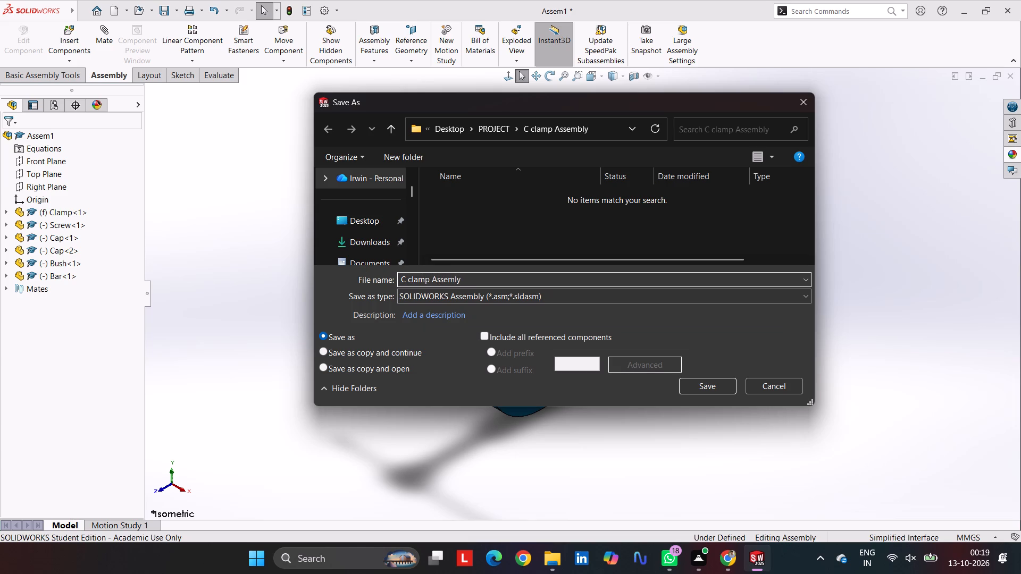
key(BackSpace)
key(BackSpace)
text(bly)
key(Return)
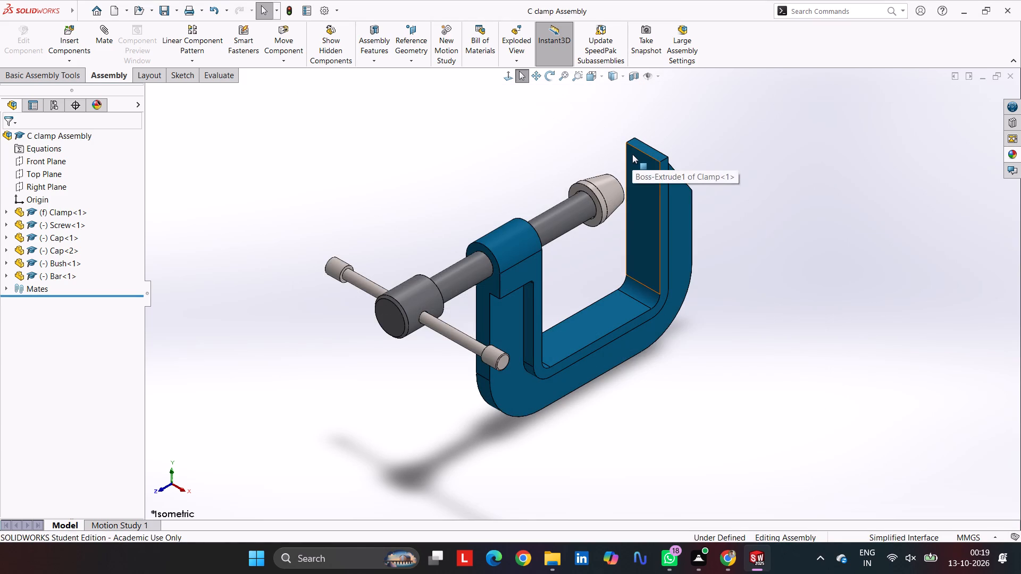
Print the current screen image with Microsoft Print to PDF, naming the file "C clamp Assembly" in the C clamp Assembly folder.
key(ctrl+p)
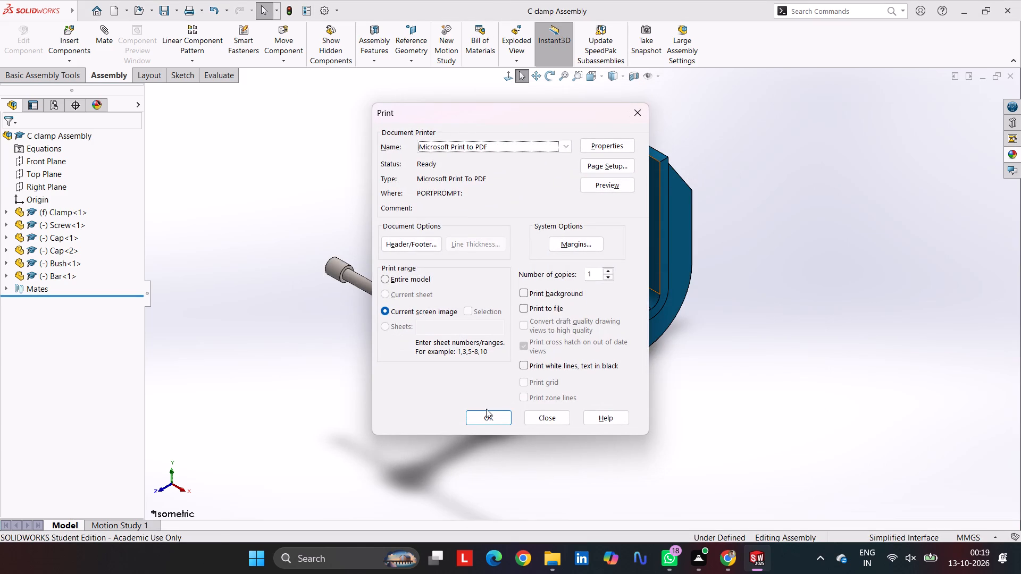
click(483, 420)
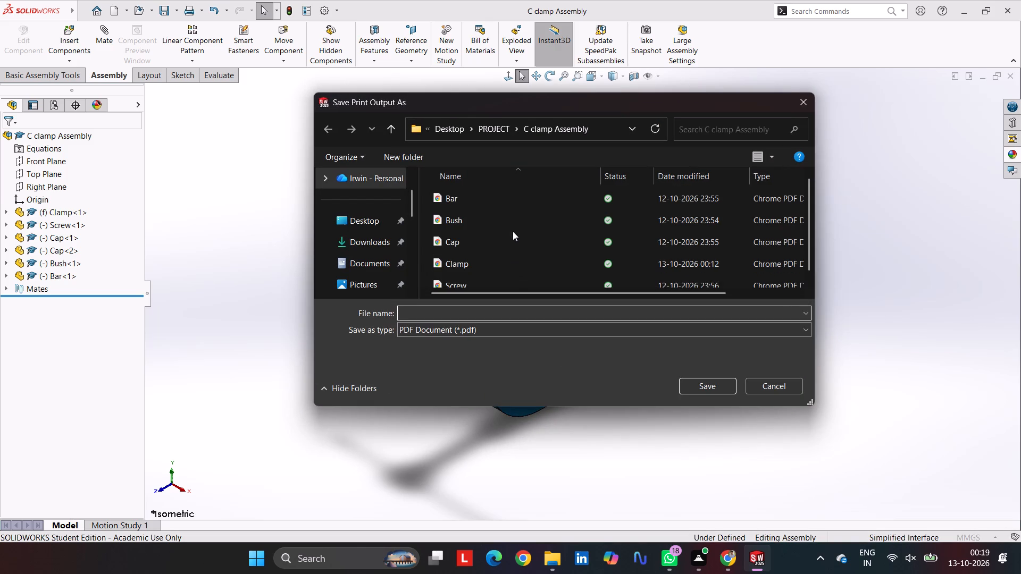
scroll(513, 231, down, 6)
scroll(504, 260, up, 5)
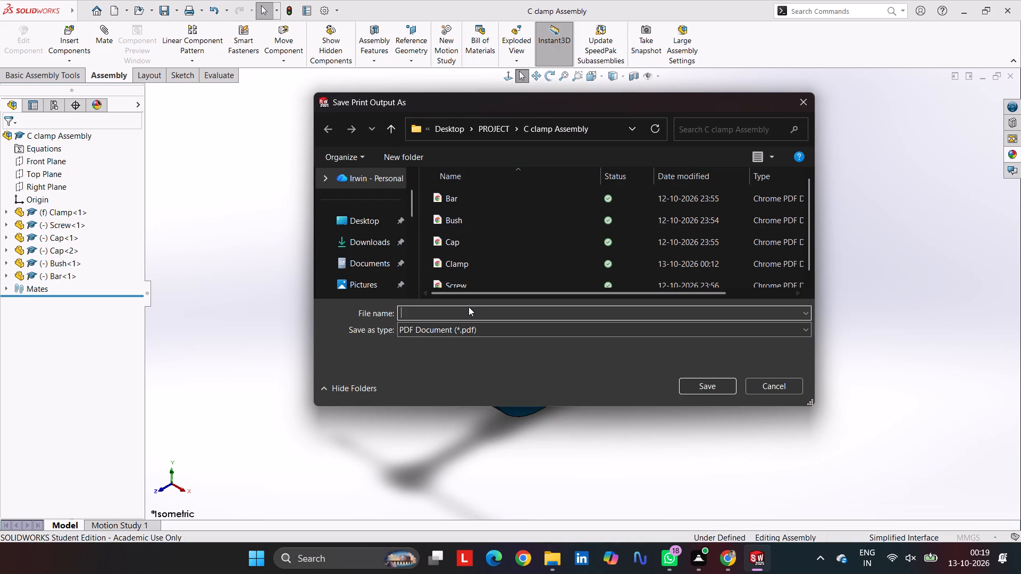
click(468, 307)
click(472, 313)
key(space)
text(clamp)
key(space)
key(a)
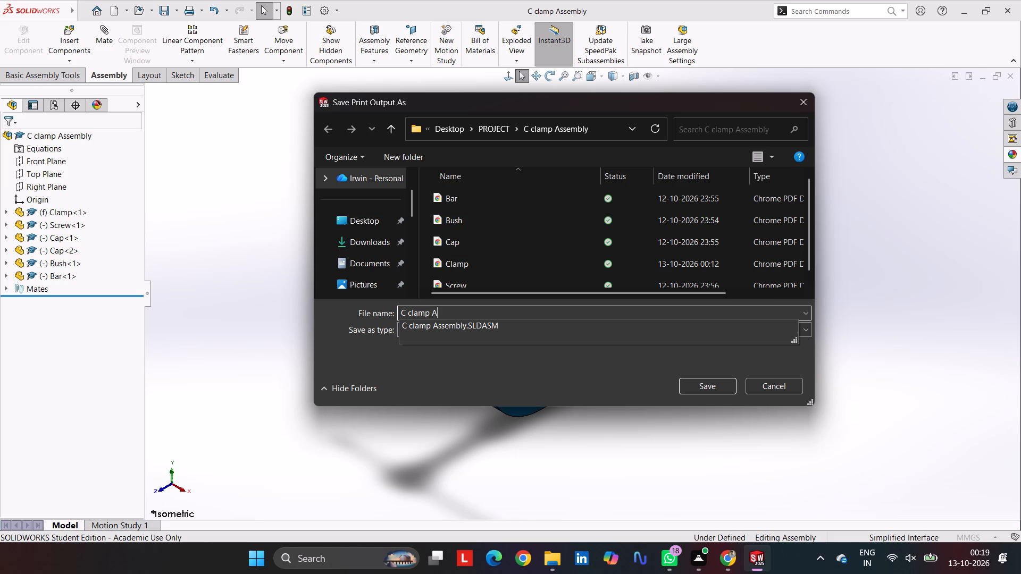
text(ssembly)
key(Return)
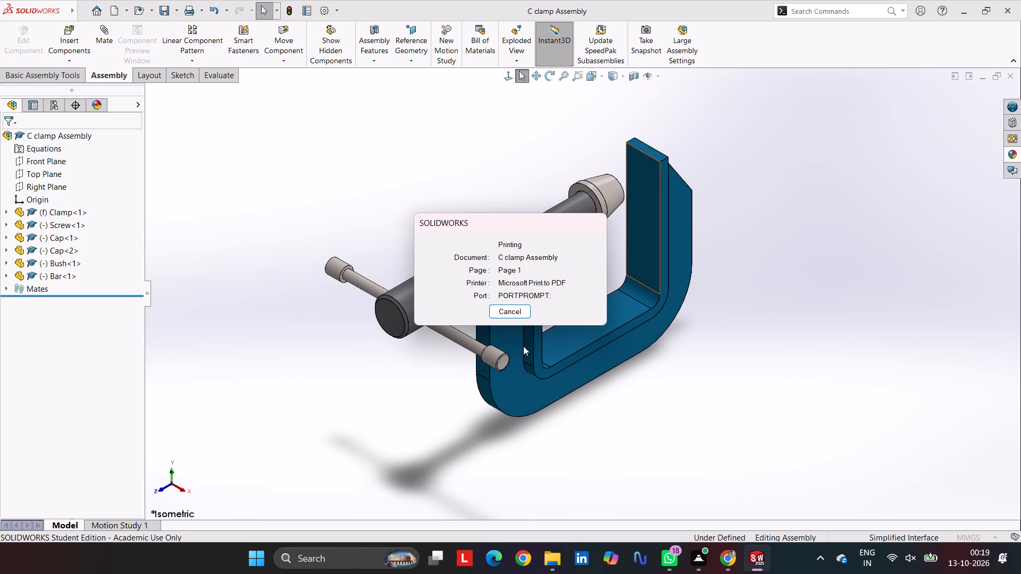
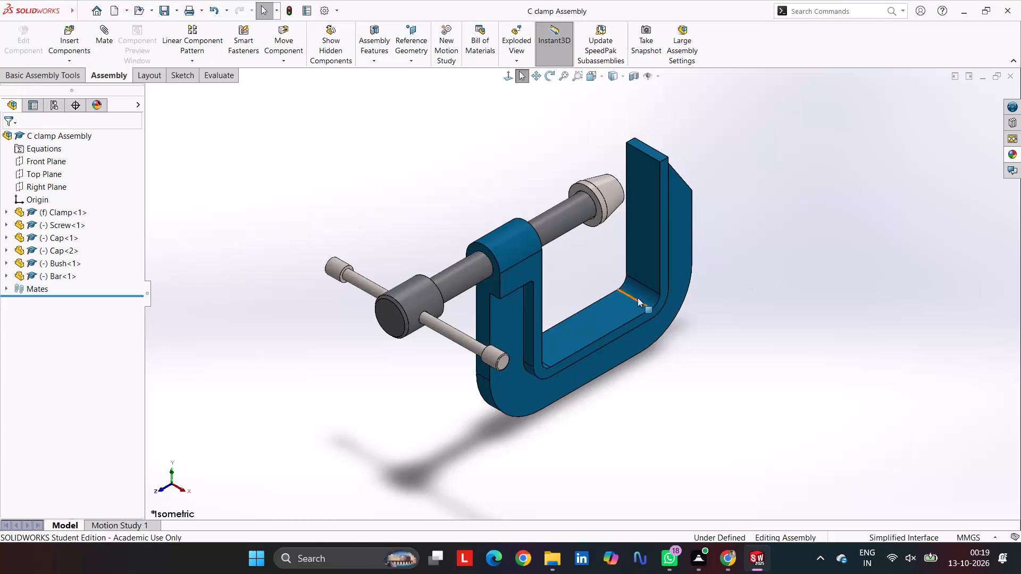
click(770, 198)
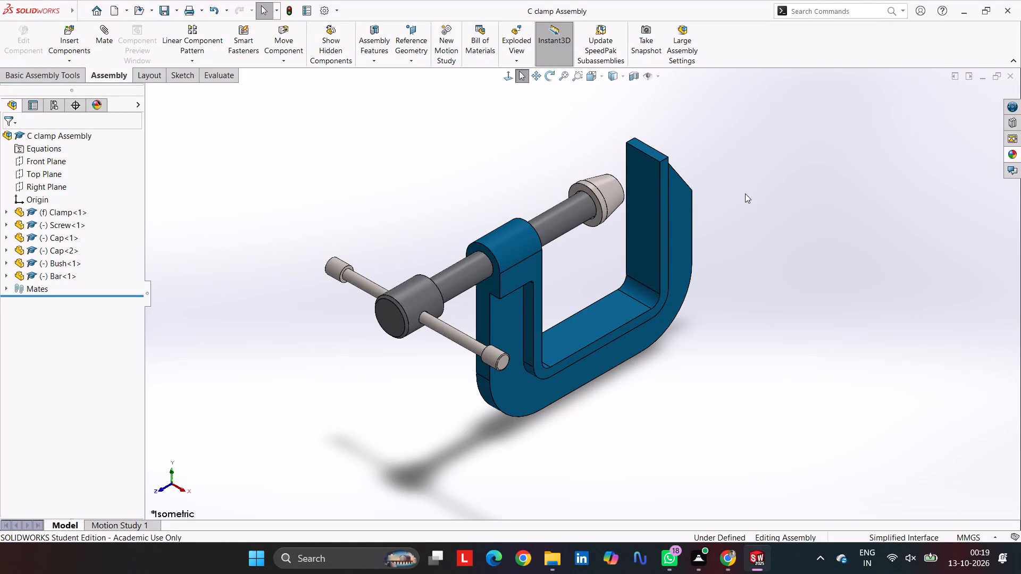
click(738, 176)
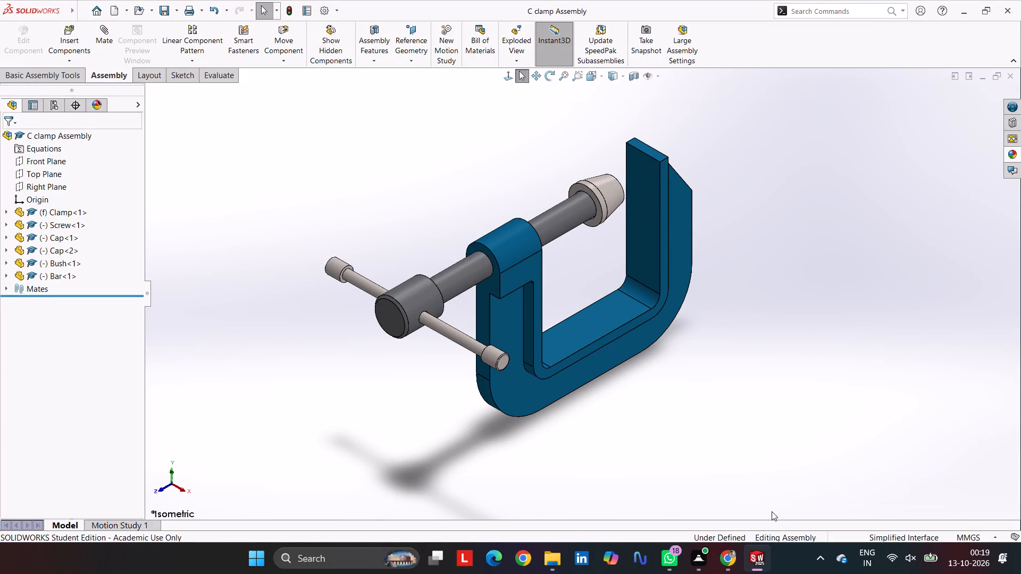